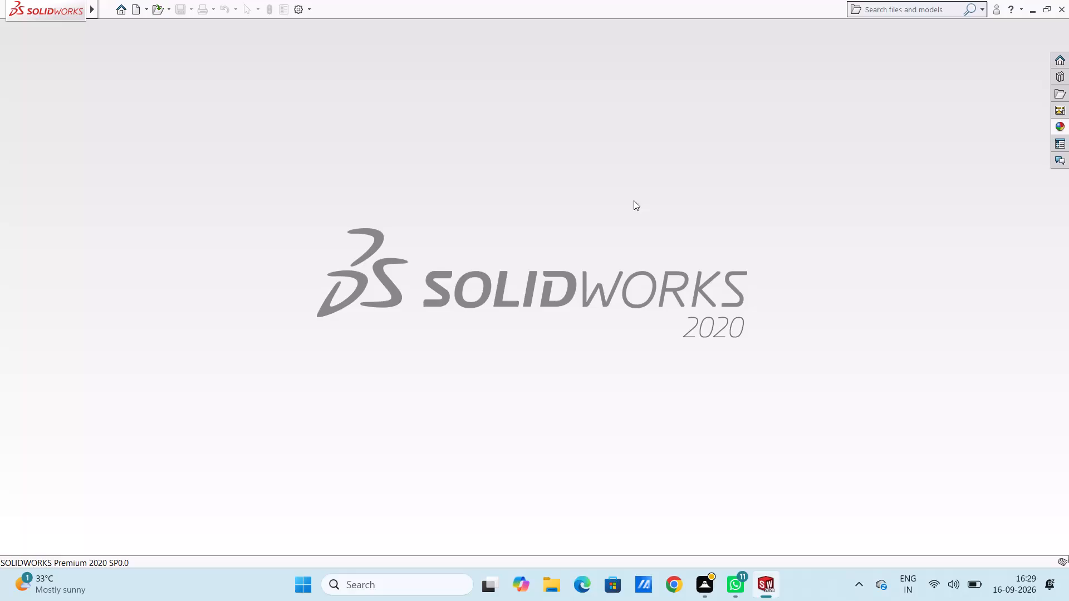
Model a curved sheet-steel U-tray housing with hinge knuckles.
Create a new part document.
{"action": "left_click", "coordinate": [96, 47]}
{"action": "left_click", "coordinate": [135, 15]}
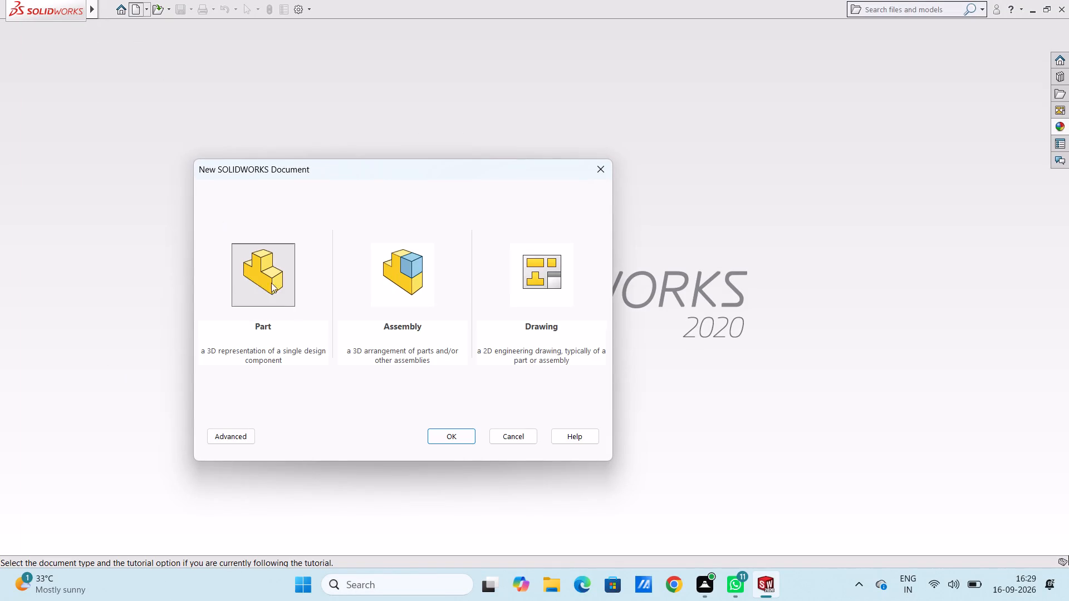
{"action": "left_click", "coordinate": [451, 438]}
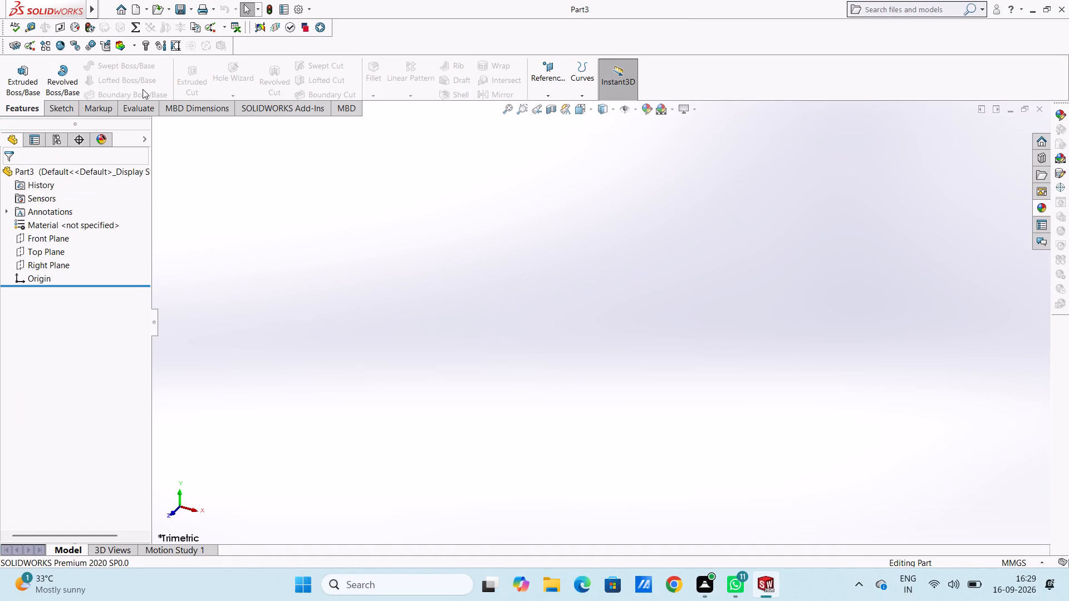
Start a sketch on the Right Plane.
{"action": "left_click", "coordinate": [60, 109]}
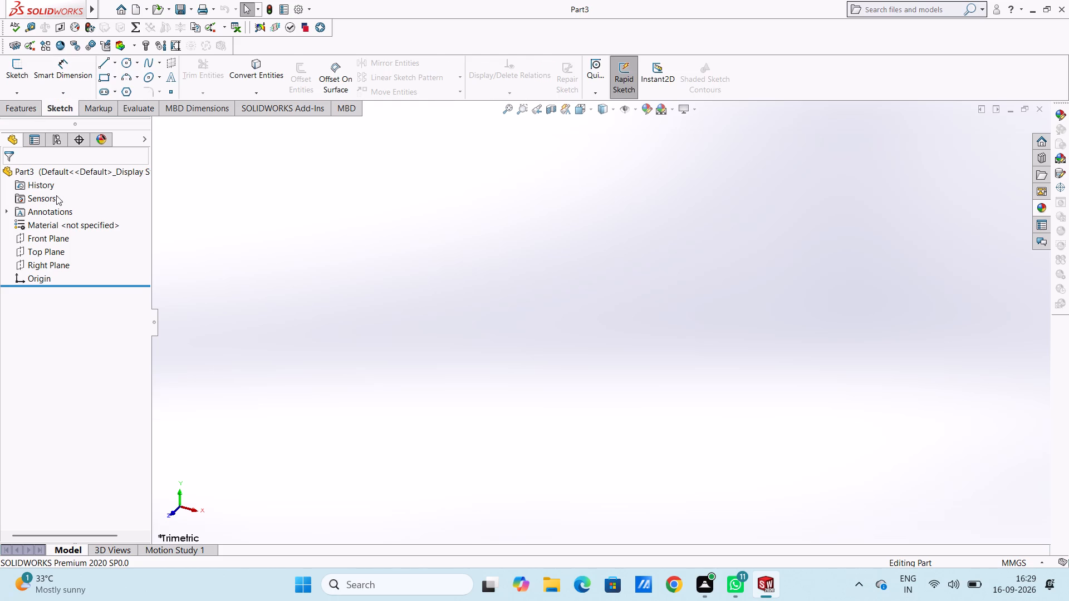
{"action": "left_click", "coordinate": [59, 264]}
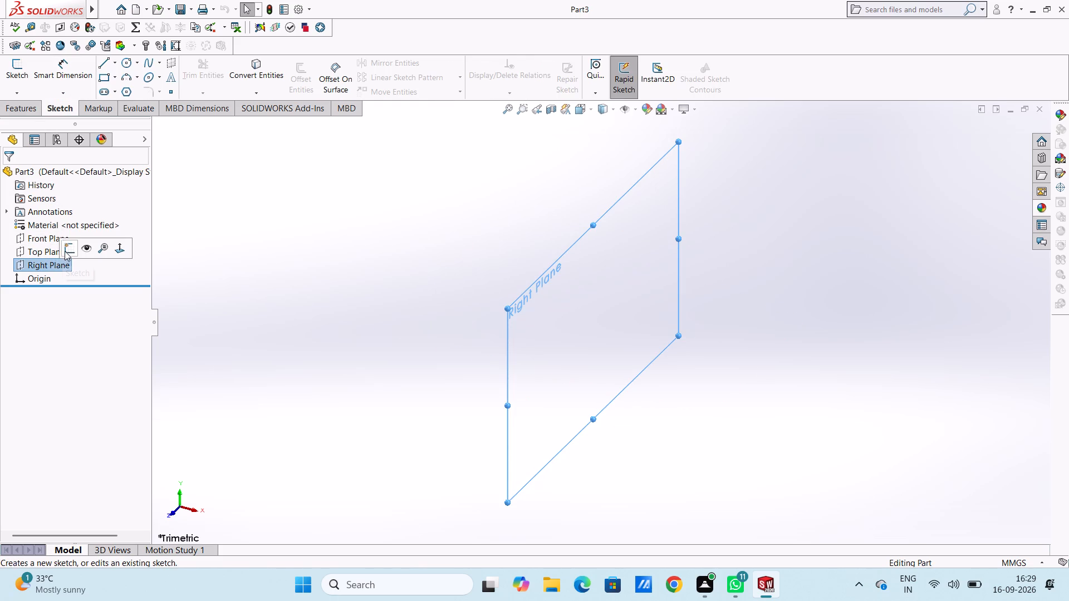
{"action": "left_click", "coordinate": [66, 249]}
{"action": "left_click", "coordinate": [279, 243]}
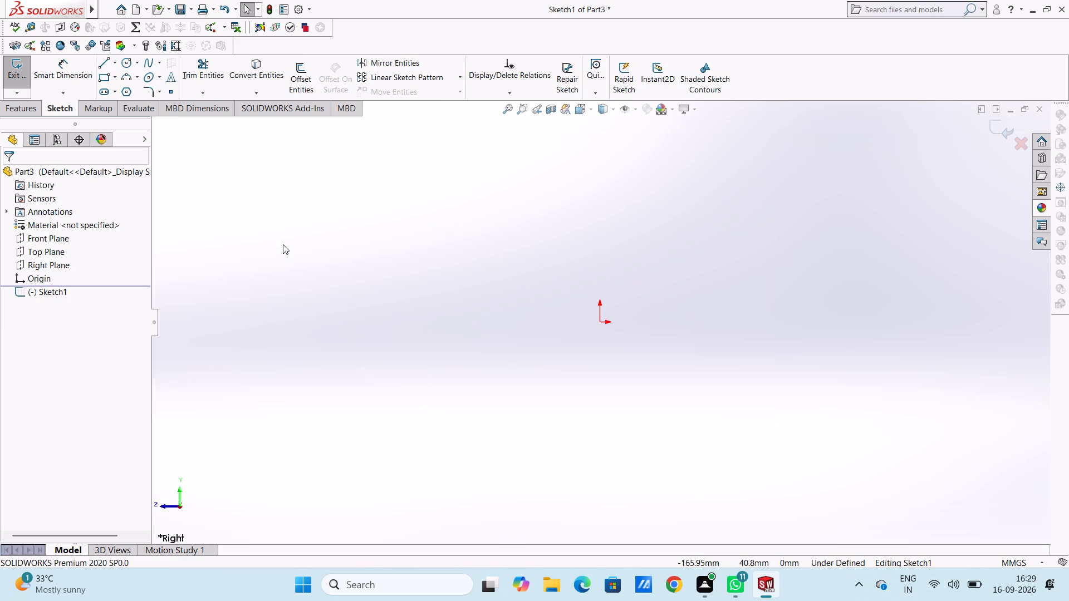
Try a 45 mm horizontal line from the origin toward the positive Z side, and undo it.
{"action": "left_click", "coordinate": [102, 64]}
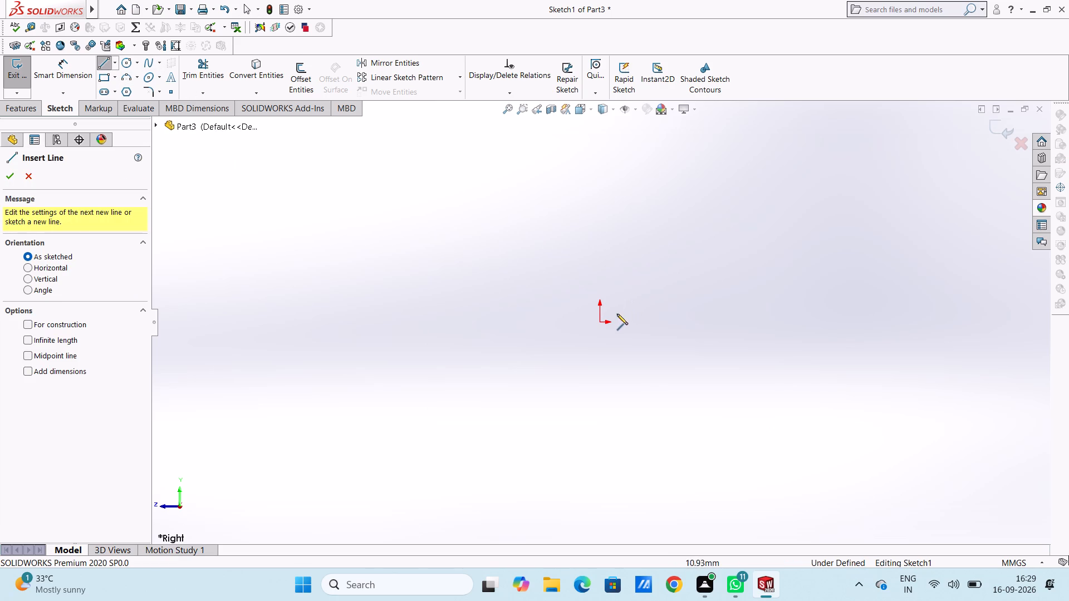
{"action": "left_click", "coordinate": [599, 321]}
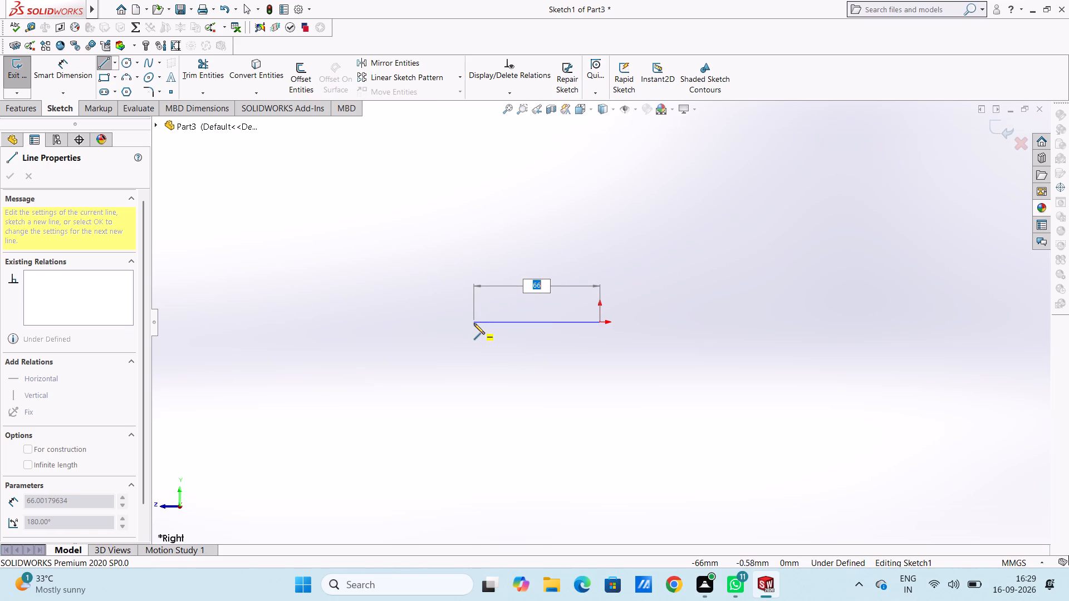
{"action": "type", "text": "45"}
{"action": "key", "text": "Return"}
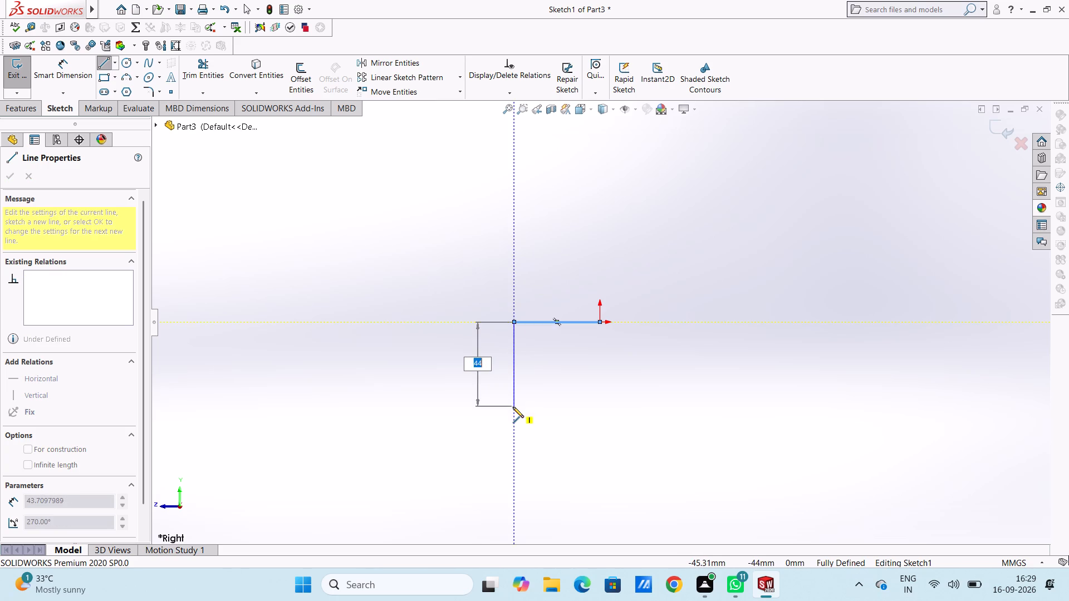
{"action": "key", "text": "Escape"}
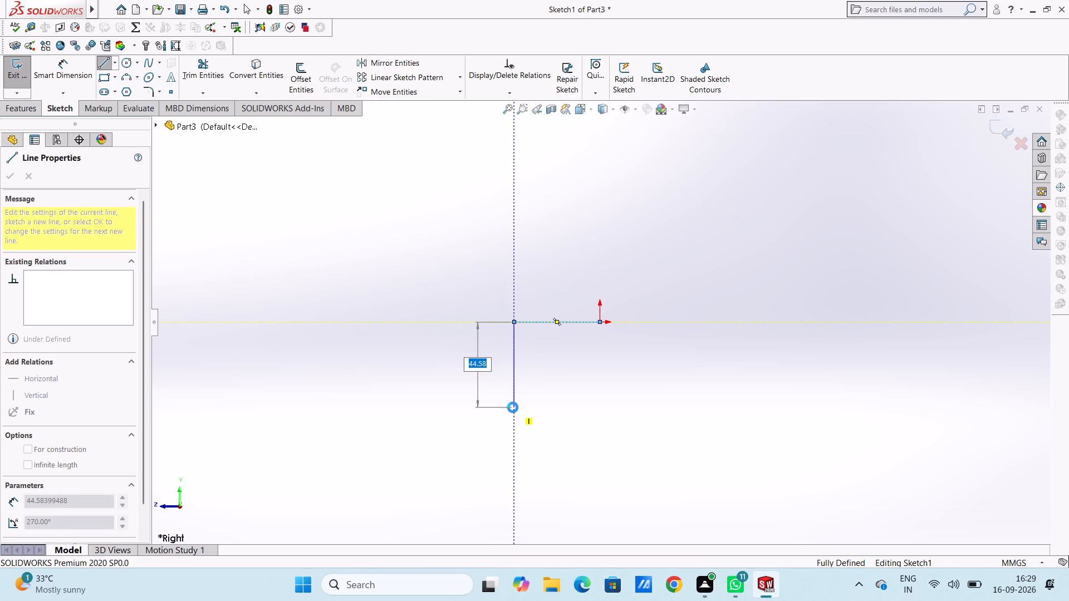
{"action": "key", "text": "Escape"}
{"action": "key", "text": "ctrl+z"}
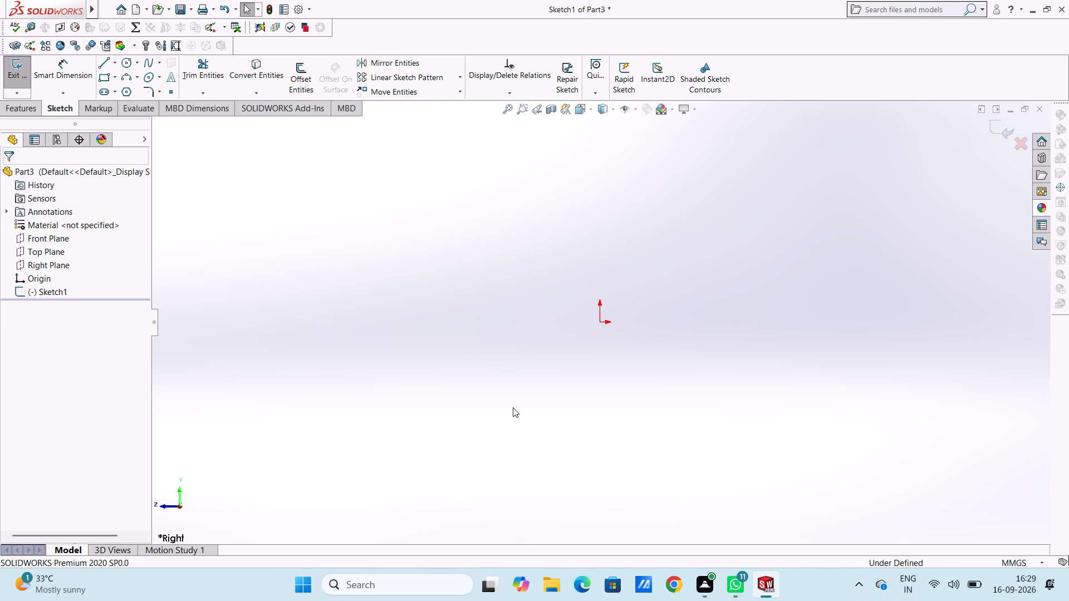
Draw a 45 mm horizontal line from the origin toward the negative Z side.
{"action": "left_click", "coordinate": [105, 58]}
{"action": "left_click", "coordinate": [600, 323]}
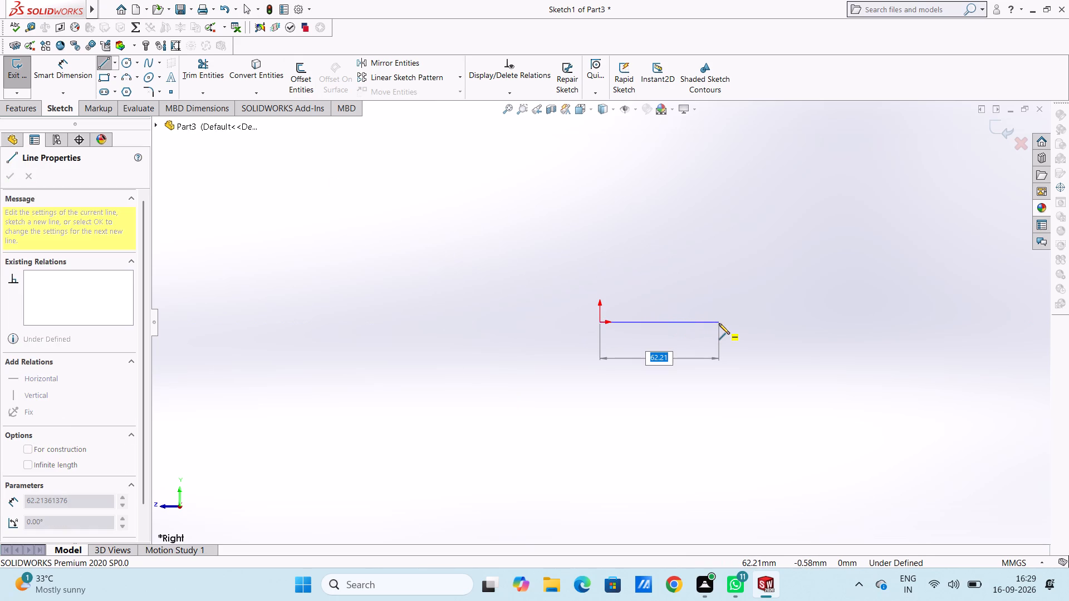
{"action": "type", "text": "45"}
{"action": "key", "text": "Return"}
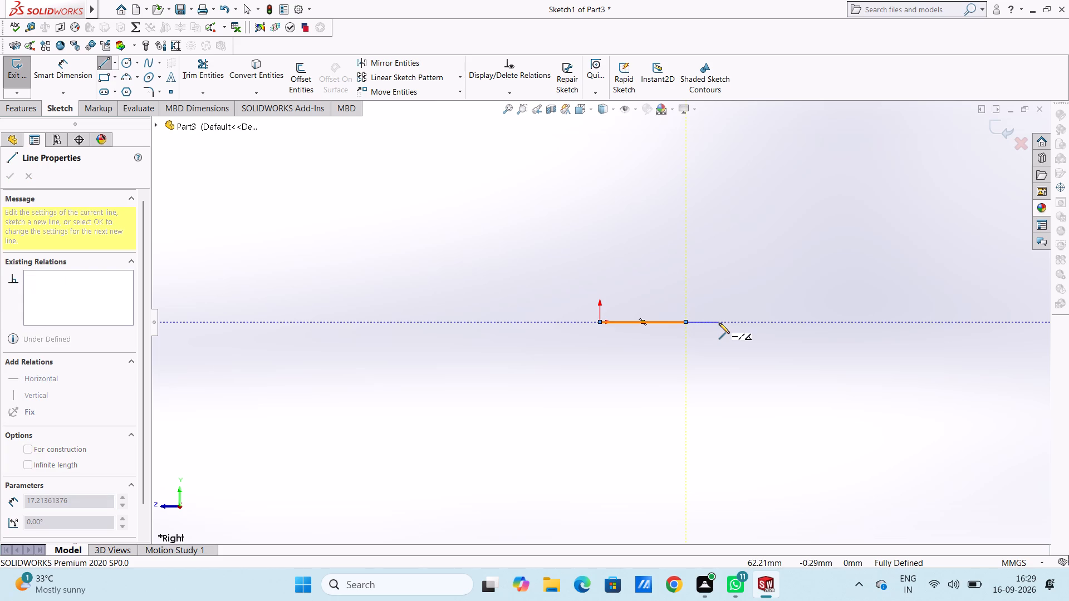
{"action": "key", "text": "Escape"}
Draw a 40 mm vertical line down from the origin, continued by a 25 mm horizontal line parallel to the top line.
{"action": "scroll", "coordinate": [664, 331], "scroll_direction": "down", "scroll_amount": 3}
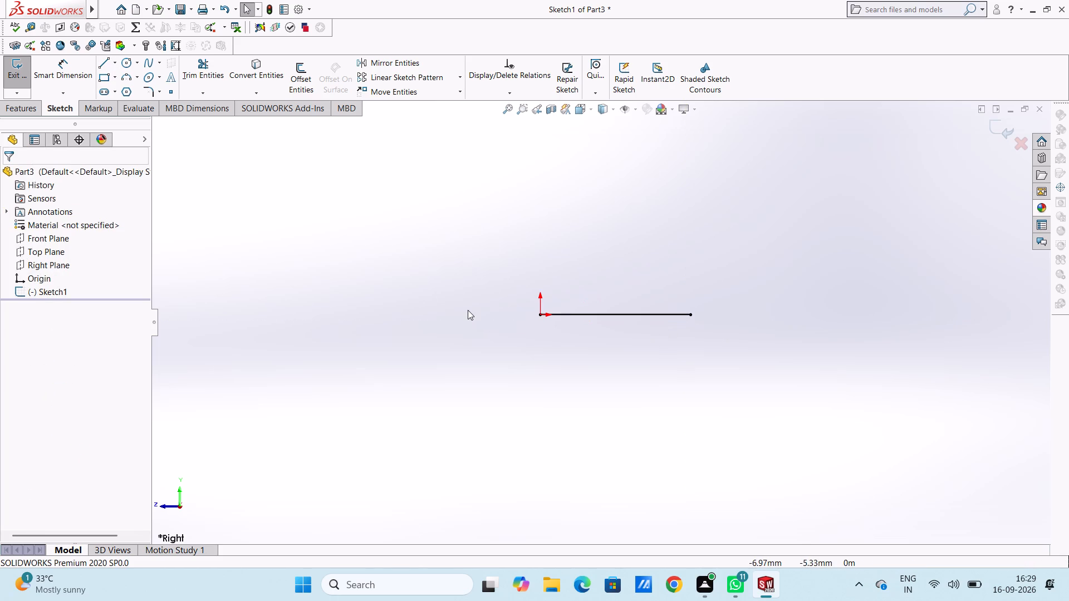
{"action": "left_click", "coordinate": [106, 68]}
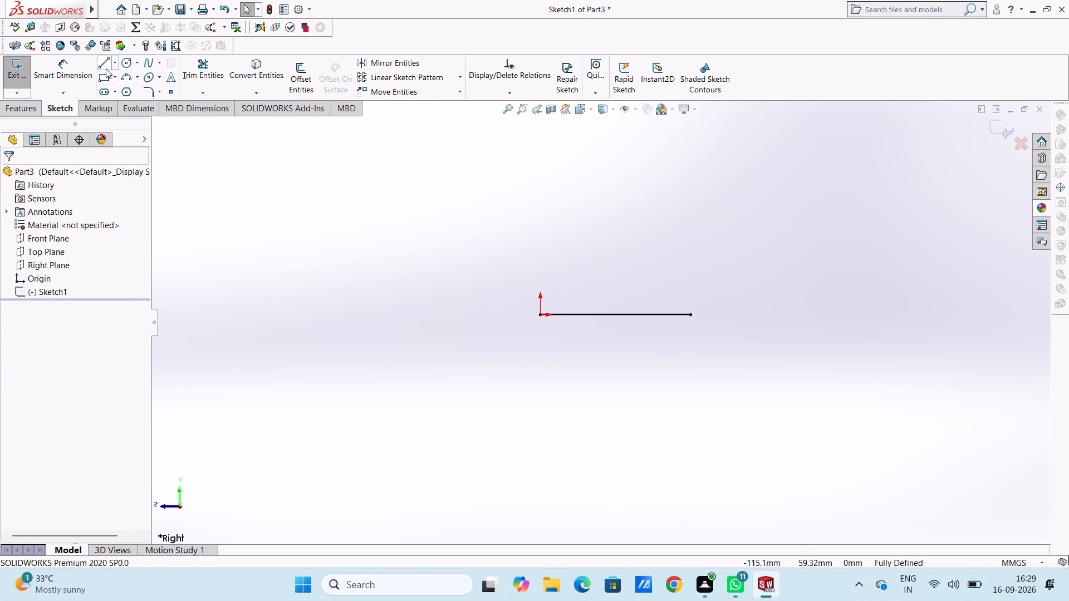
{"action": "left_click", "coordinate": [542, 315]}
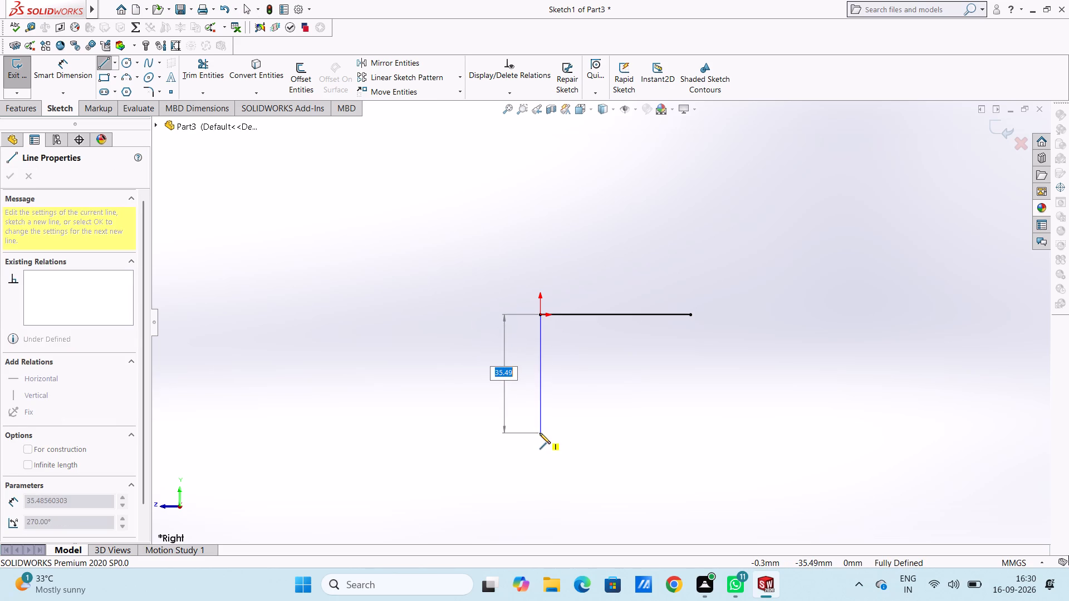
{"action": "type", "text": "40"}
{"action": "key", "text": "Return"}
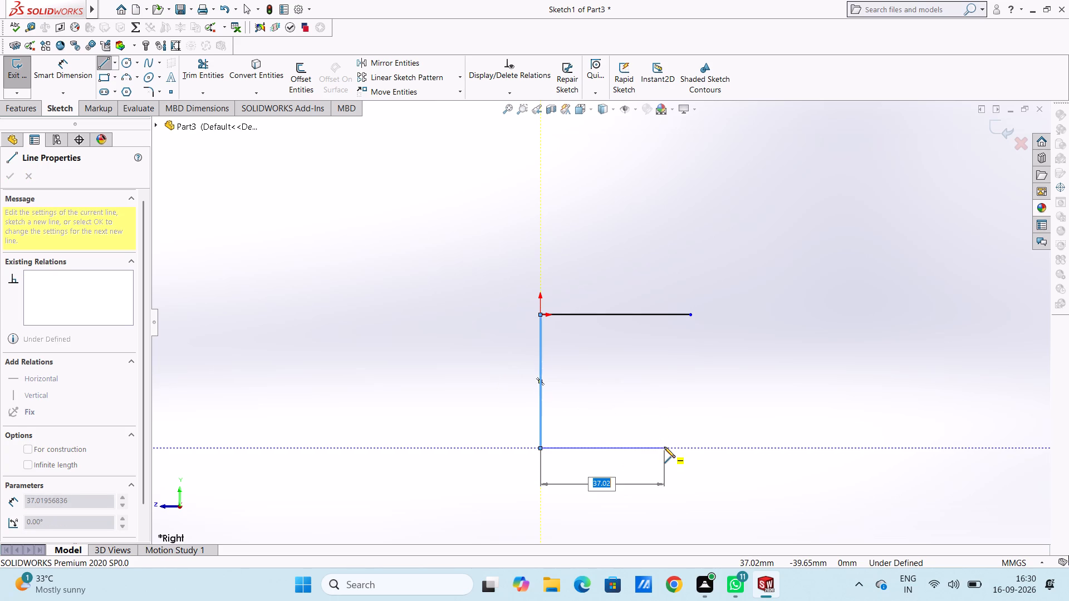
{"action": "type", "text": "25"}
{"action": "key", "text": "Return"}
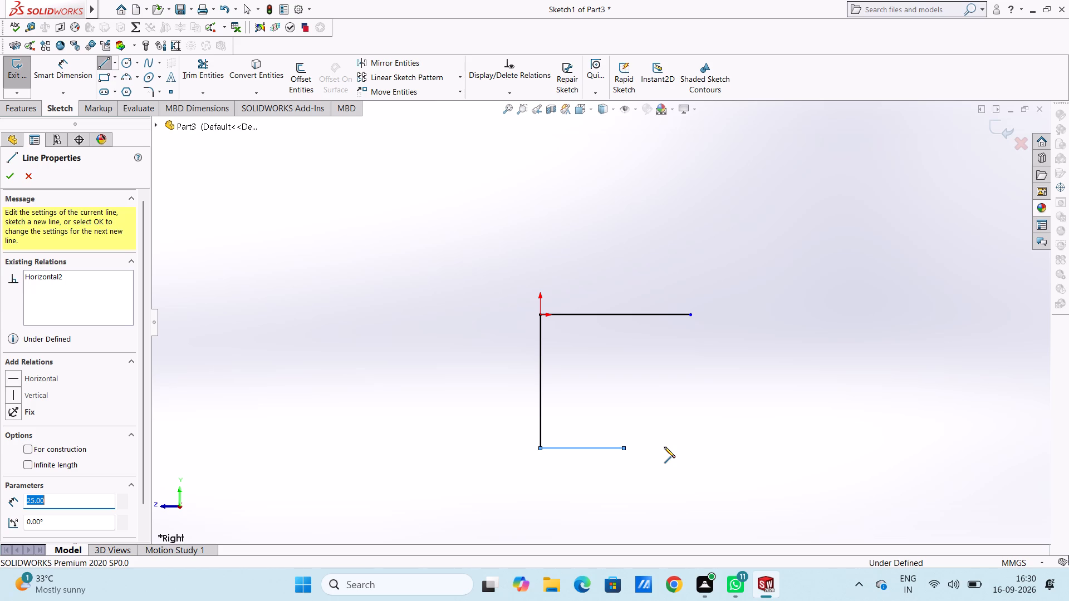
{"action": "key", "text": "Escape"}
{"action": "key", "text": "Escape"}
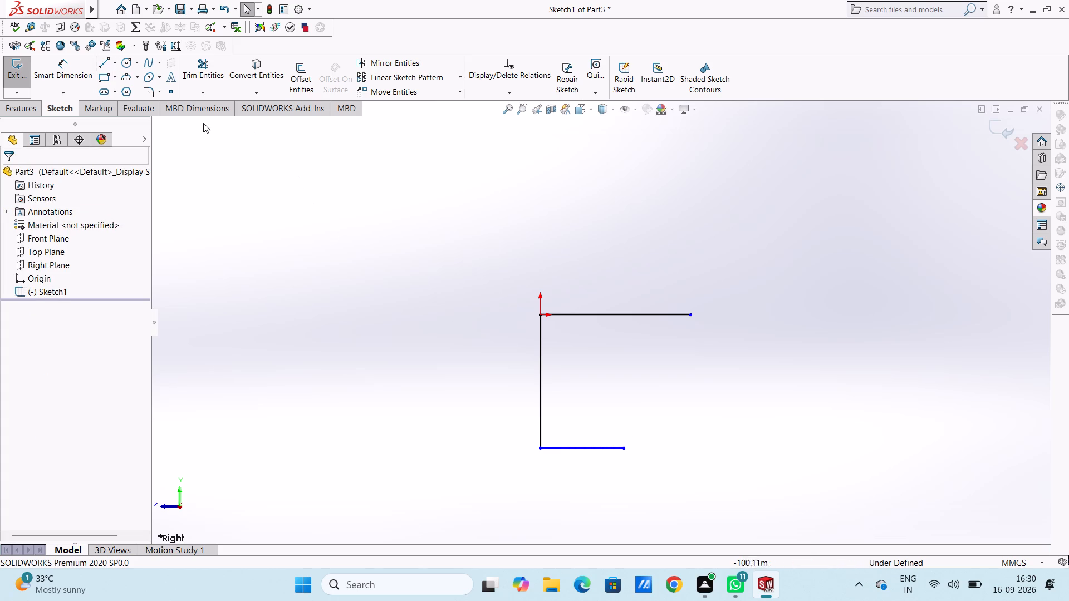
Draw a 20 mm vertical line downward from the free end of the 45 mm top line.
{"action": "left_click", "coordinate": [101, 60]}
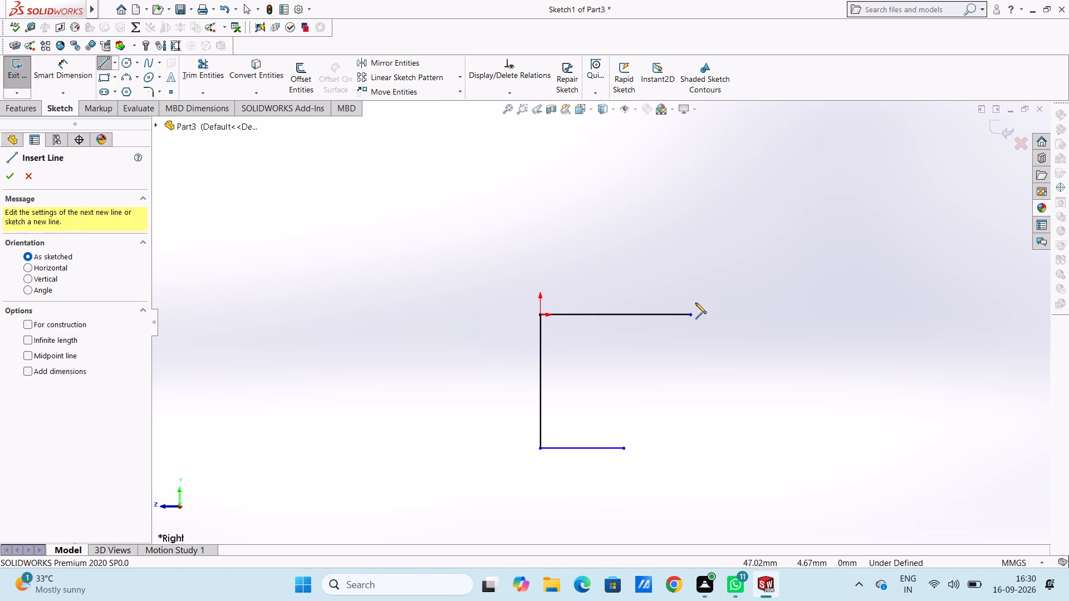
{"action": "left_click", "coordinate": [691, 316]}
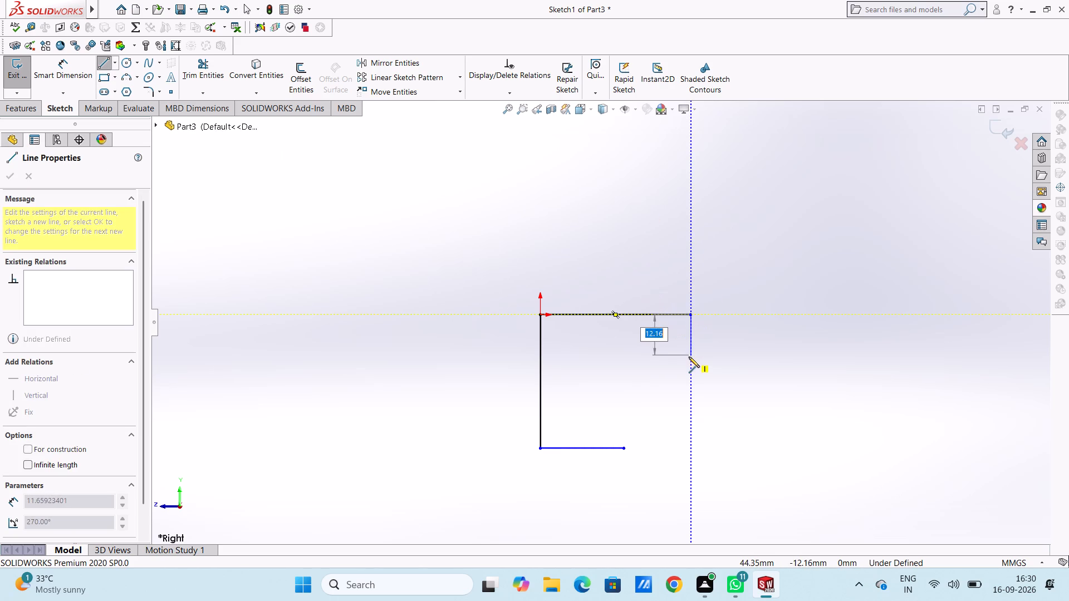
{"action": "type", "text": "20"}
{"action": "key", "text": "Return"}
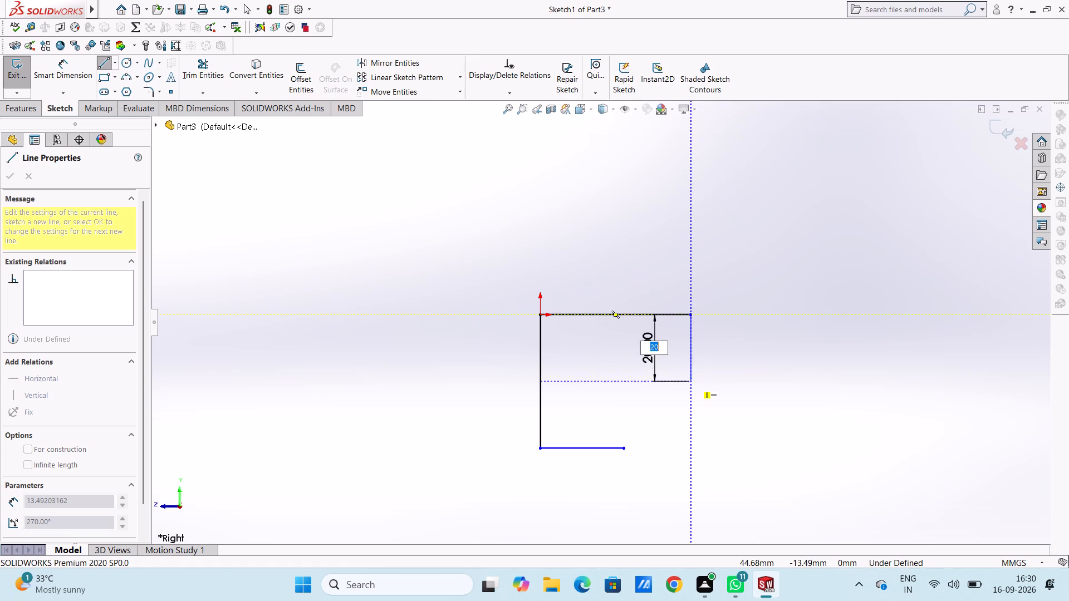
{"action": "key", "text": "Escape"}
{"action": "key", "text": "Escape"}
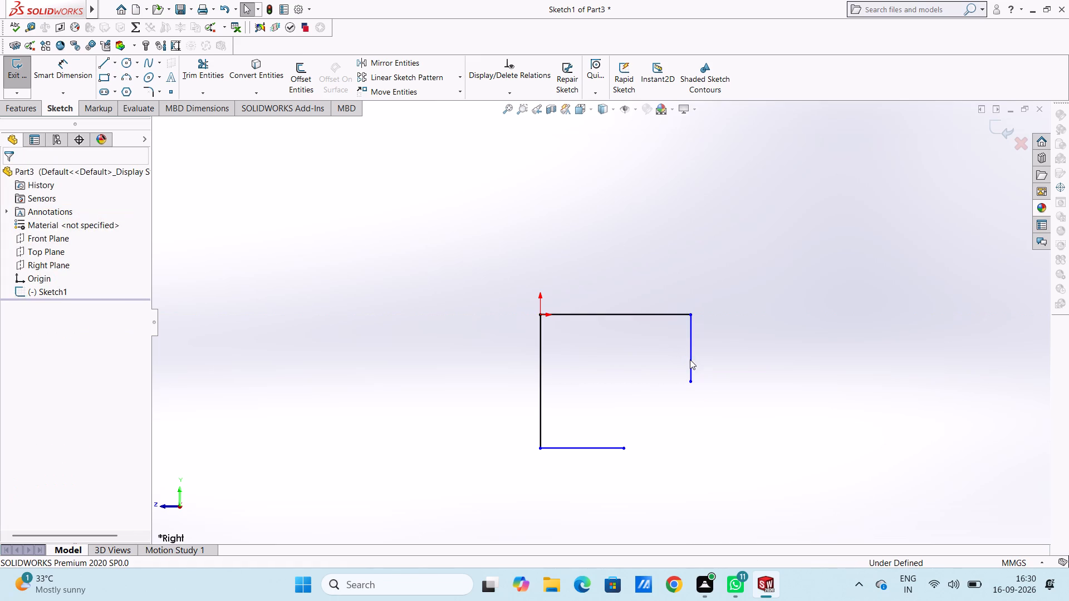
Close the profile with an outward-bulging 3 Point Arc tangent to the bottom line and the short vertical line.
{"action": "left_click", "coordinate": [129, 73]}
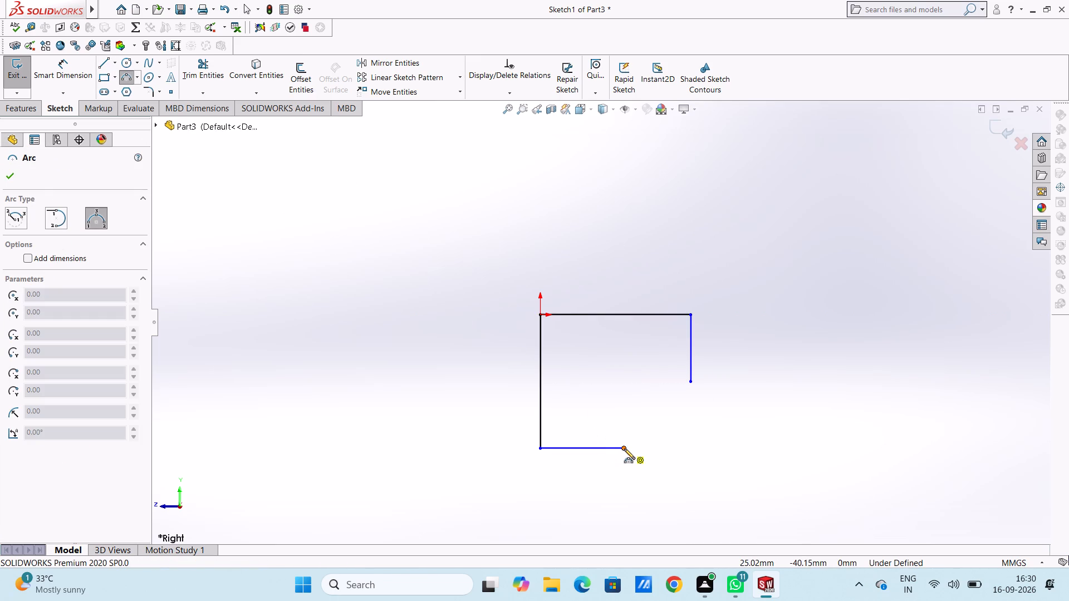
{"action": "left_click", "coordinate": [624, 449]}
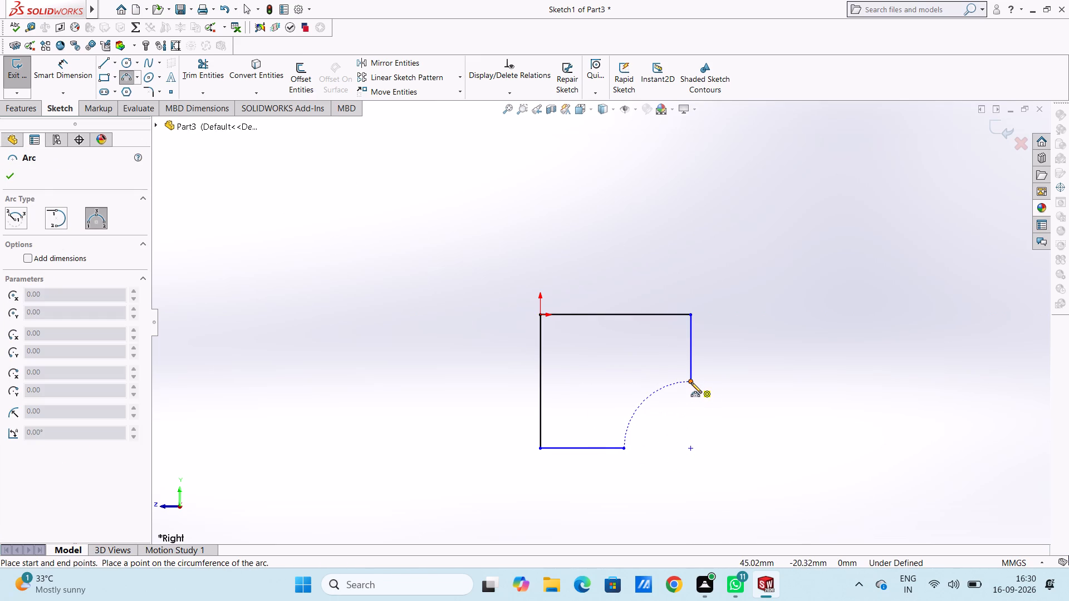
{"action": "left_click", "coordinate": [691, 382]}
{"action": "left_click", "coordinate": [685, 401]}
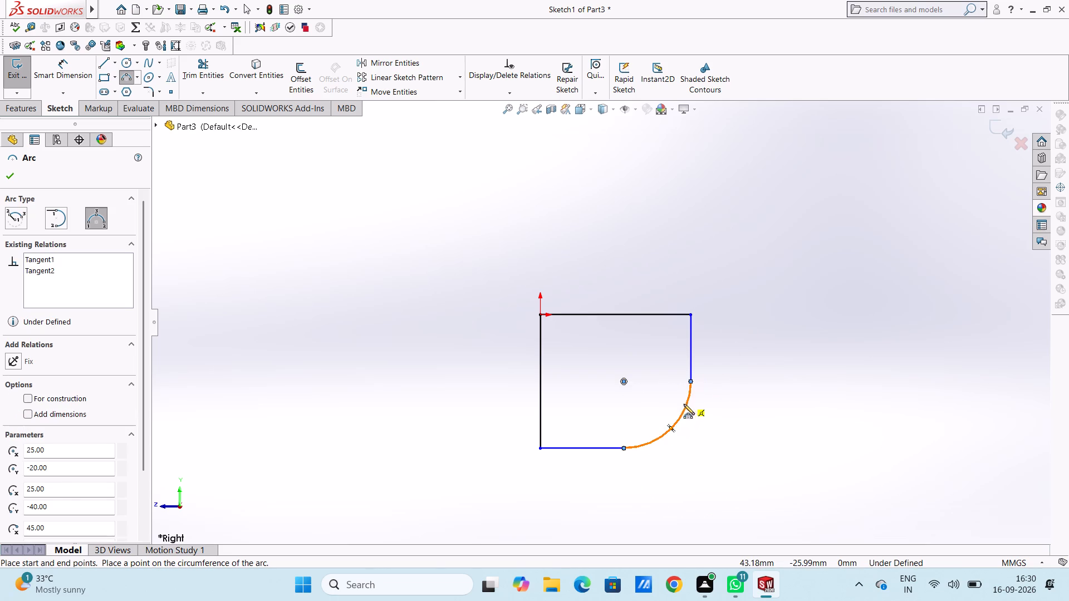
{"action": "key", "text": "Escape"}
{"action": "key", "text": "Escape"}
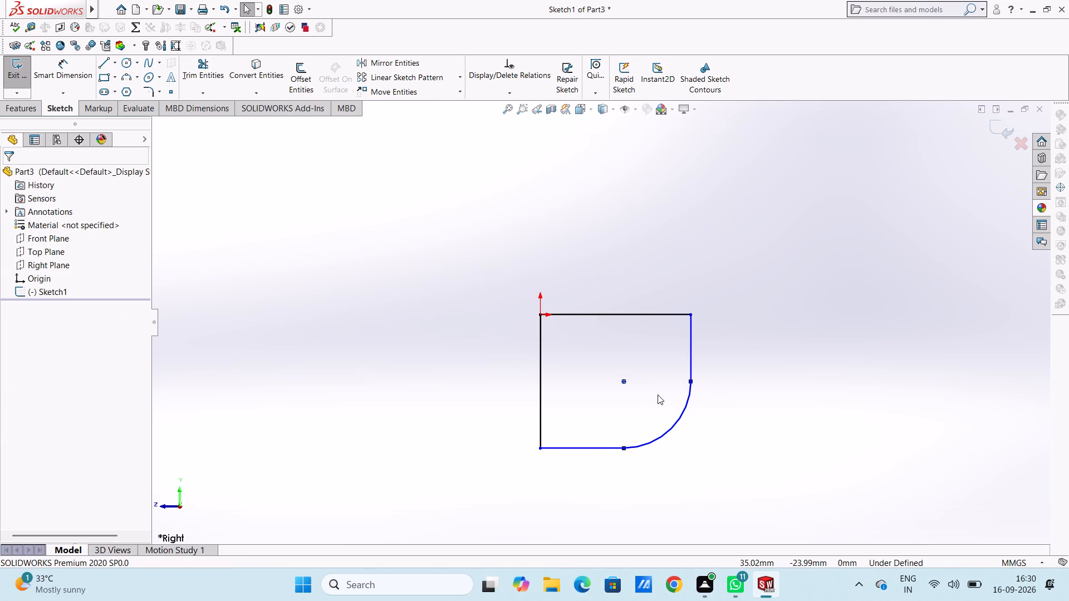
Dimension the length of the profile's vertical line at the origin, placing the dimension outside the profile.
{"action": "left_click", "coordinate": [49, 78]}
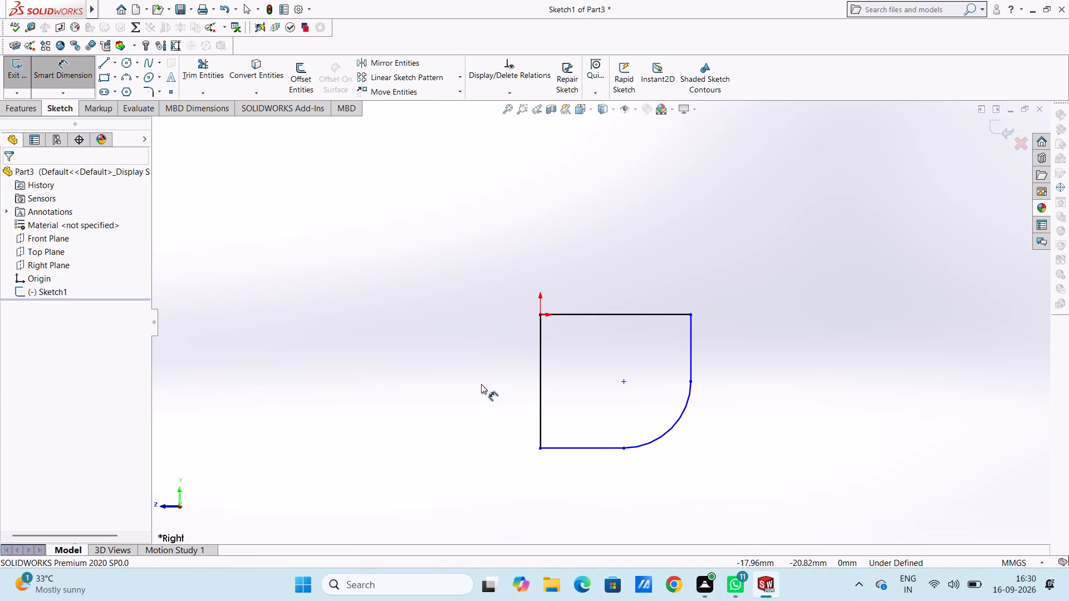
{"action": "left_click", "coordinate": [540, 390]}
{"action": "left_click", "coordinate": [363, 366]}
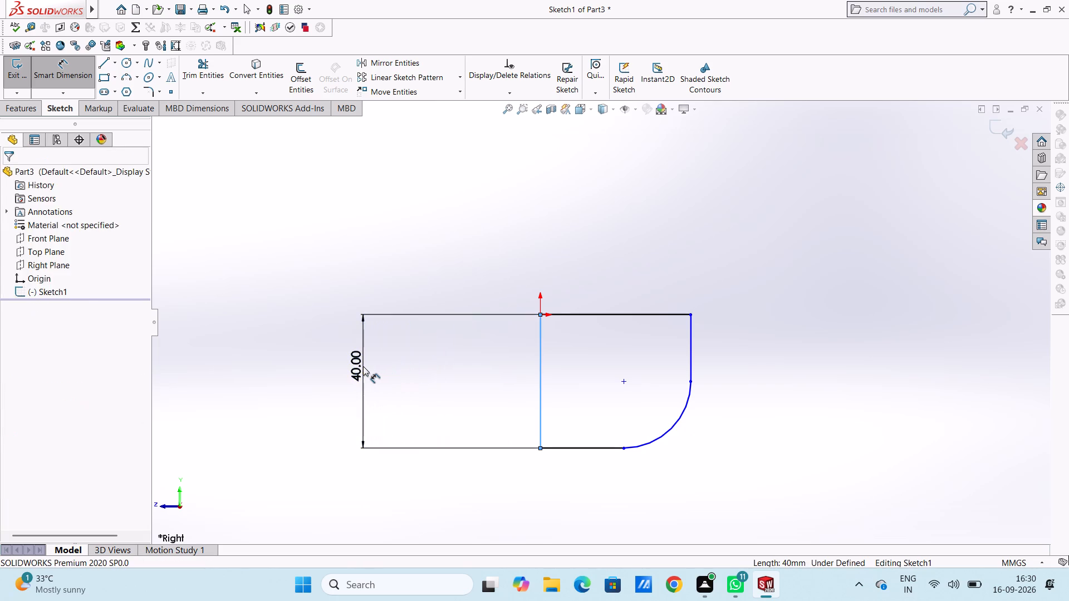
{"action": "left_click", "coordinate": [316, 350]}
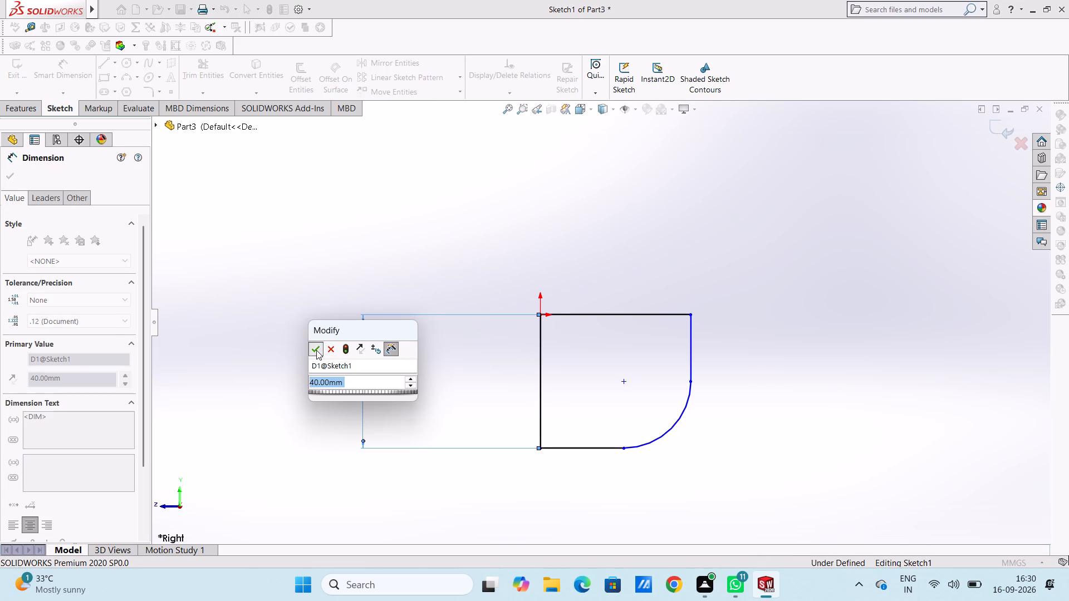
{"action": "left_click", "coordinate": [298, 347]}
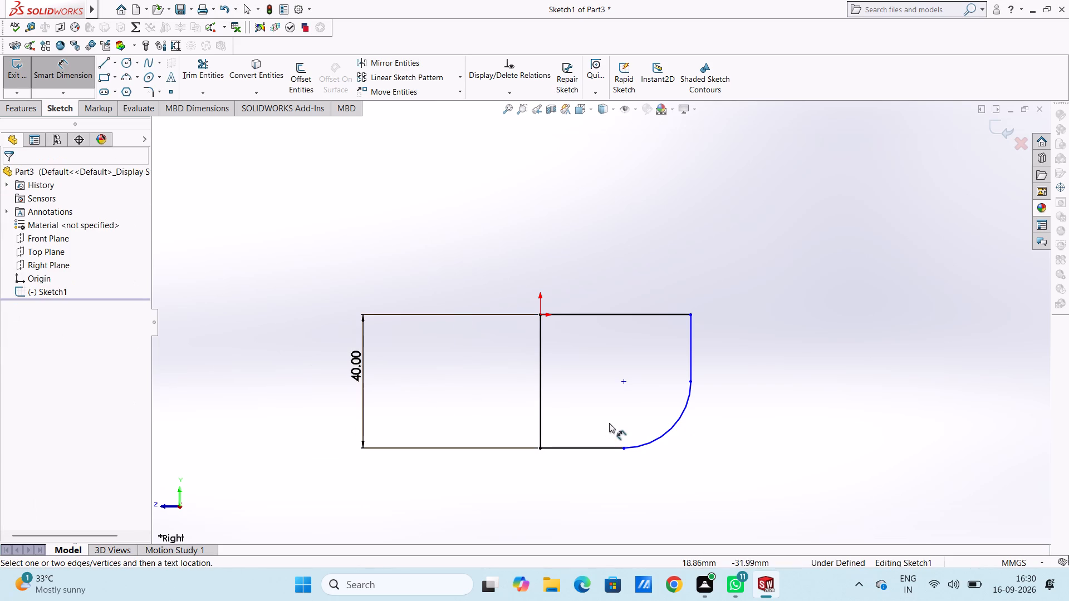
Dimension the radius of the corner arc, placing the dimension outside the profile.
{"action": "left_click", "coordinate": [683, 418]}
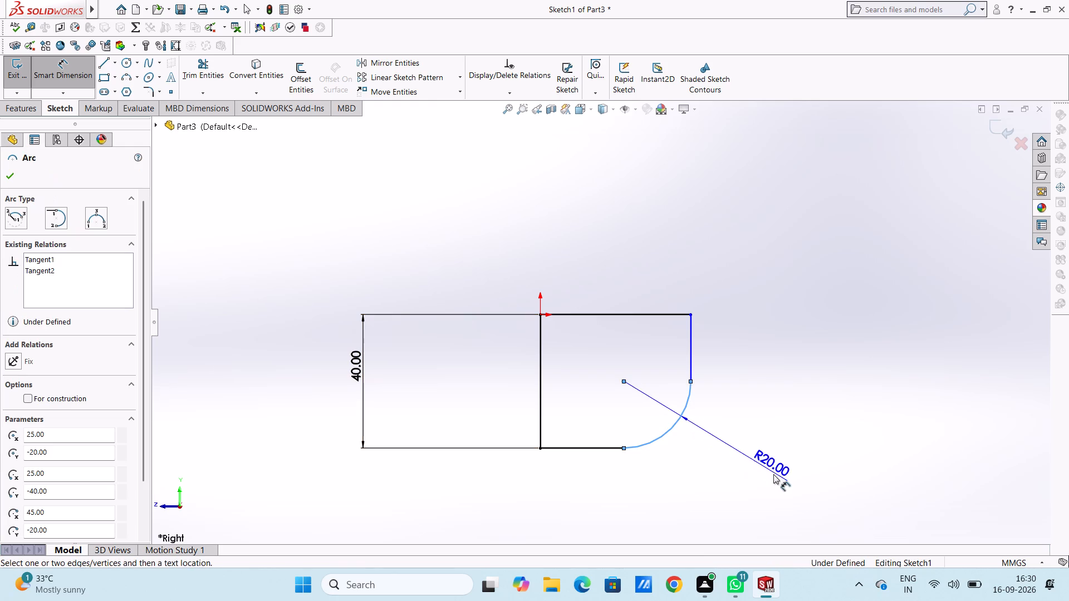
{"action": "left_click", "coordinate": [789, 491]}
{"action": "left_click", "coordinate": [744, 471]}
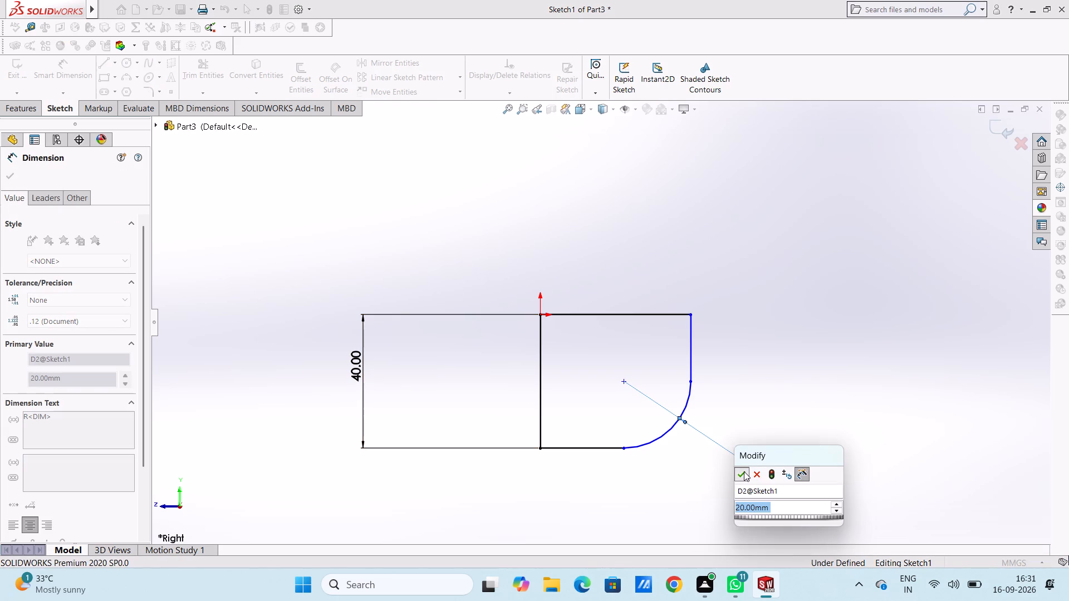
{"action": "left_click", "coordinate": [735, 406]}
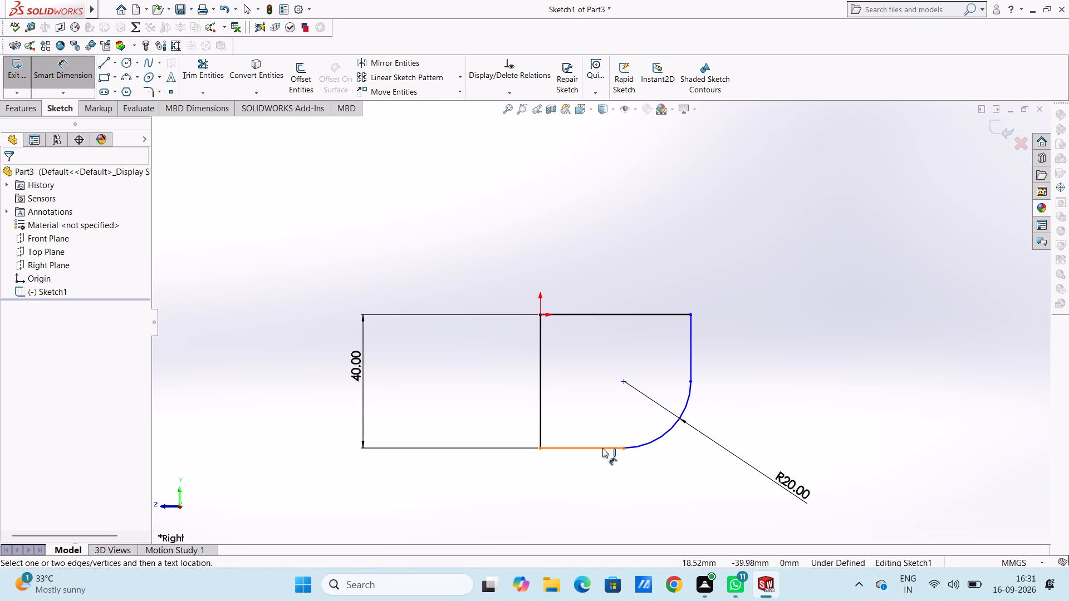
Dimension the length of the profile's bottom line, placing the dimension below the profile.
{"action": "left_click", "coordinate": [602, 448]}
{"action": "left_click", "coordinate": [599, 516]}
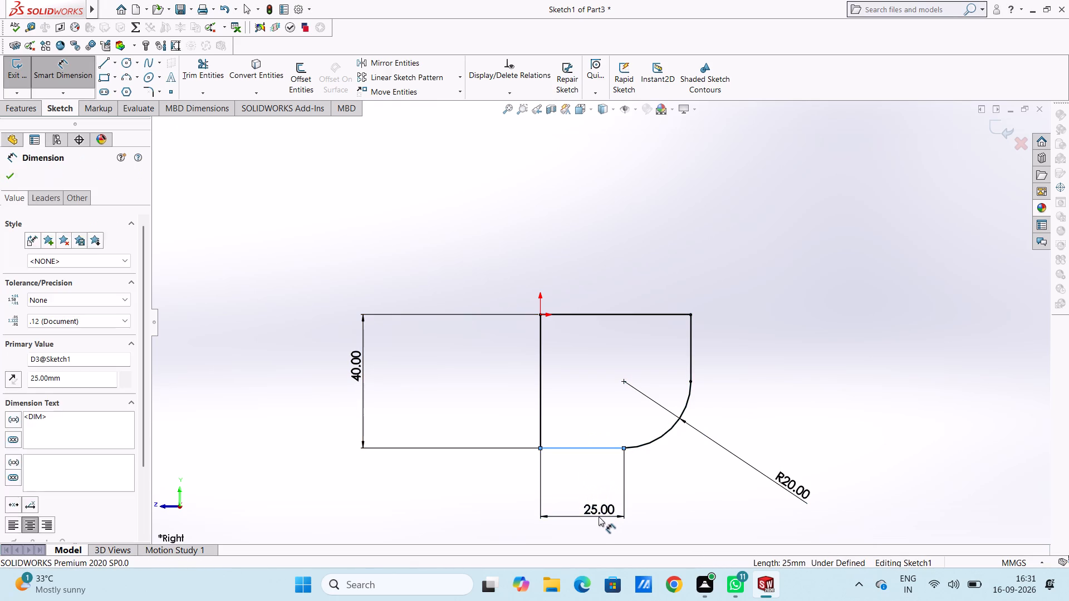
{"action": "left_click", "coordinate": [555, 500]}
{"action": "left_click", "coordinate": [573, 424]}
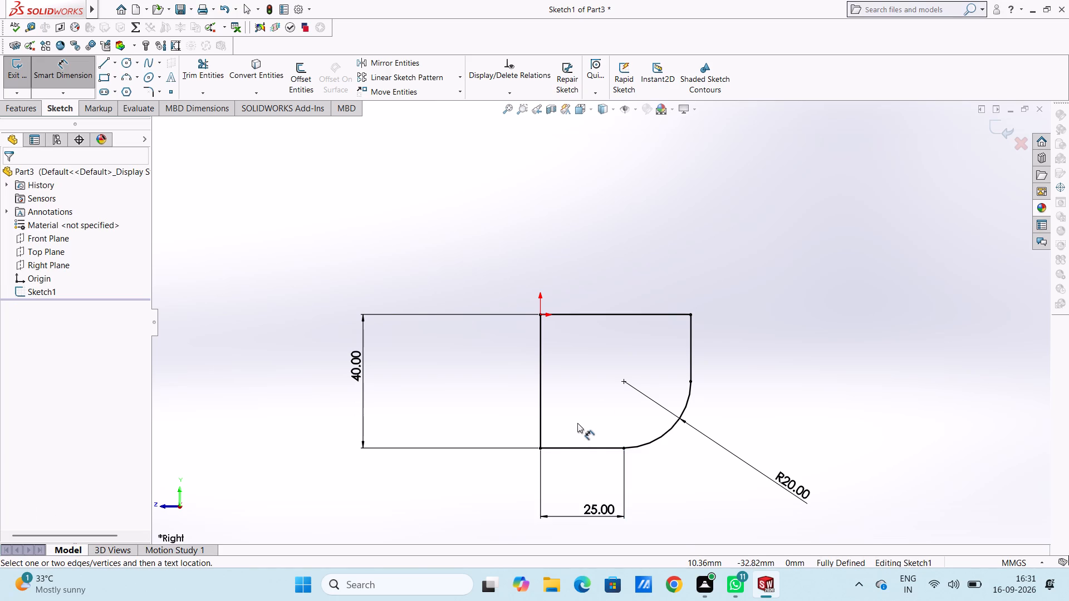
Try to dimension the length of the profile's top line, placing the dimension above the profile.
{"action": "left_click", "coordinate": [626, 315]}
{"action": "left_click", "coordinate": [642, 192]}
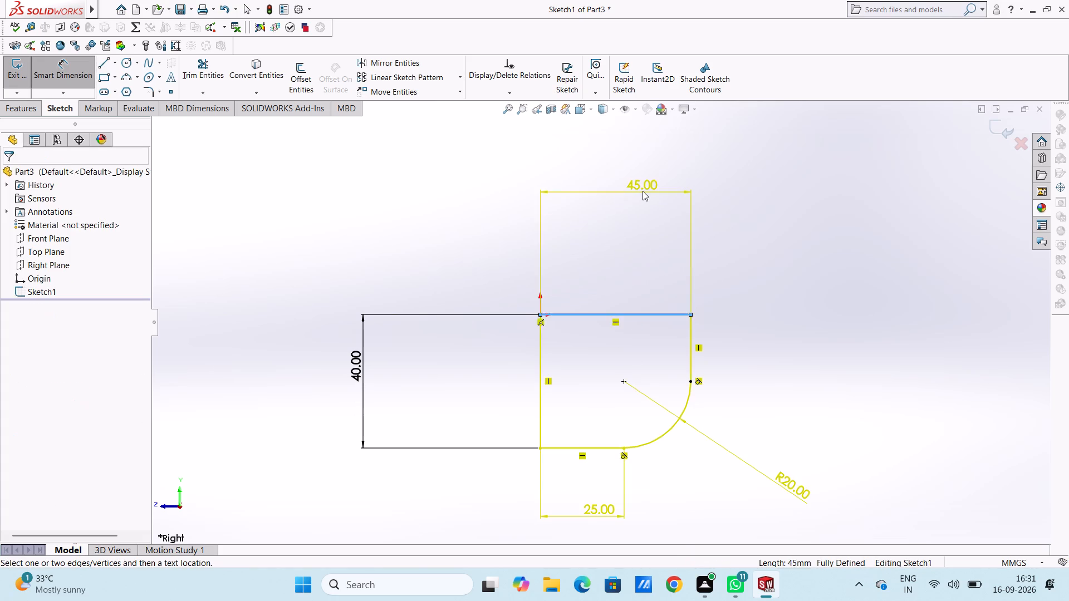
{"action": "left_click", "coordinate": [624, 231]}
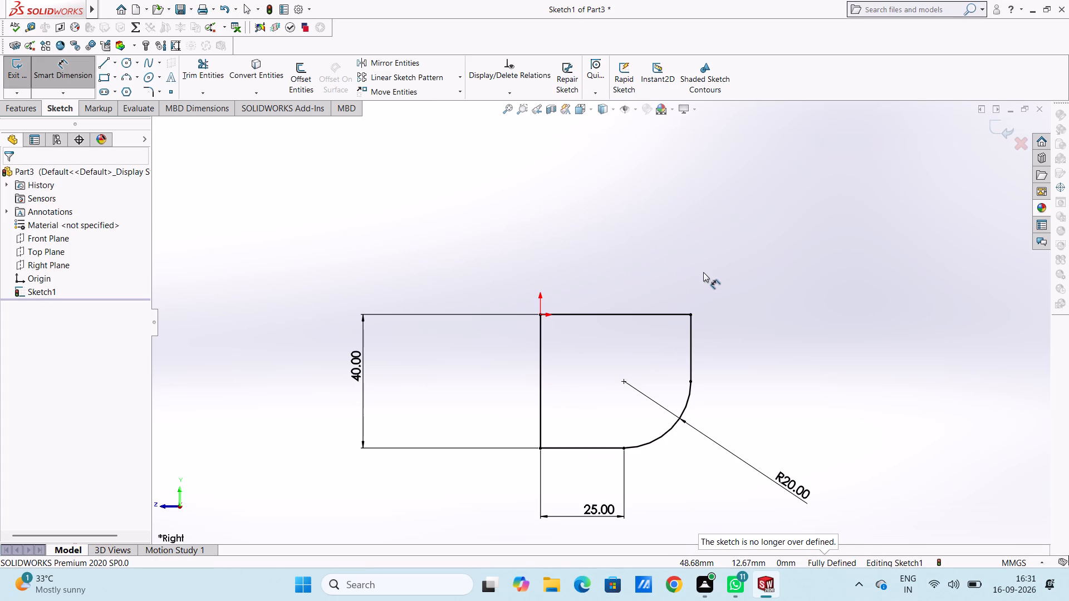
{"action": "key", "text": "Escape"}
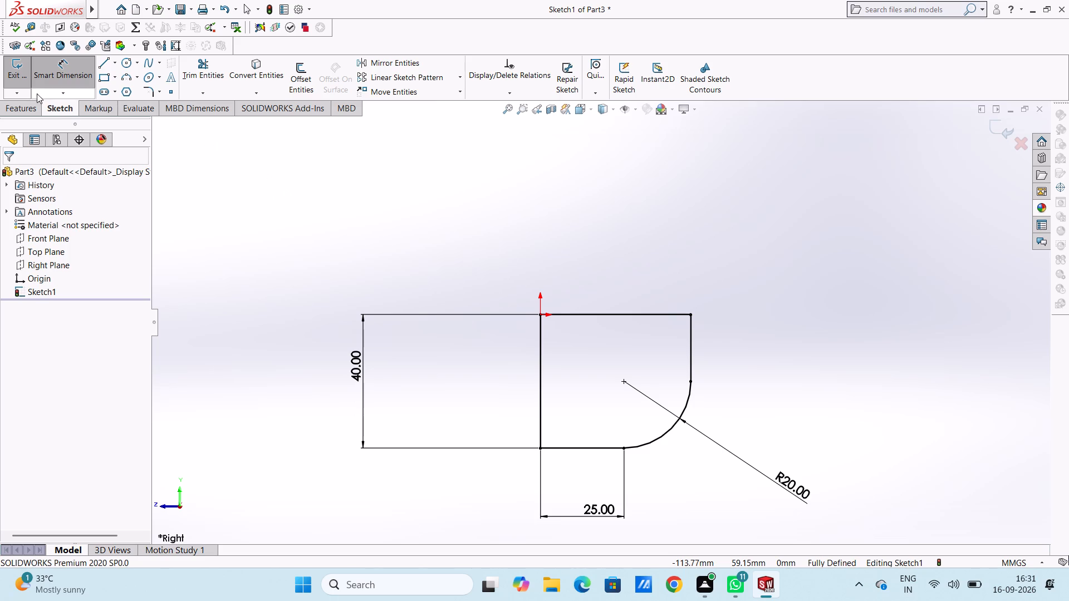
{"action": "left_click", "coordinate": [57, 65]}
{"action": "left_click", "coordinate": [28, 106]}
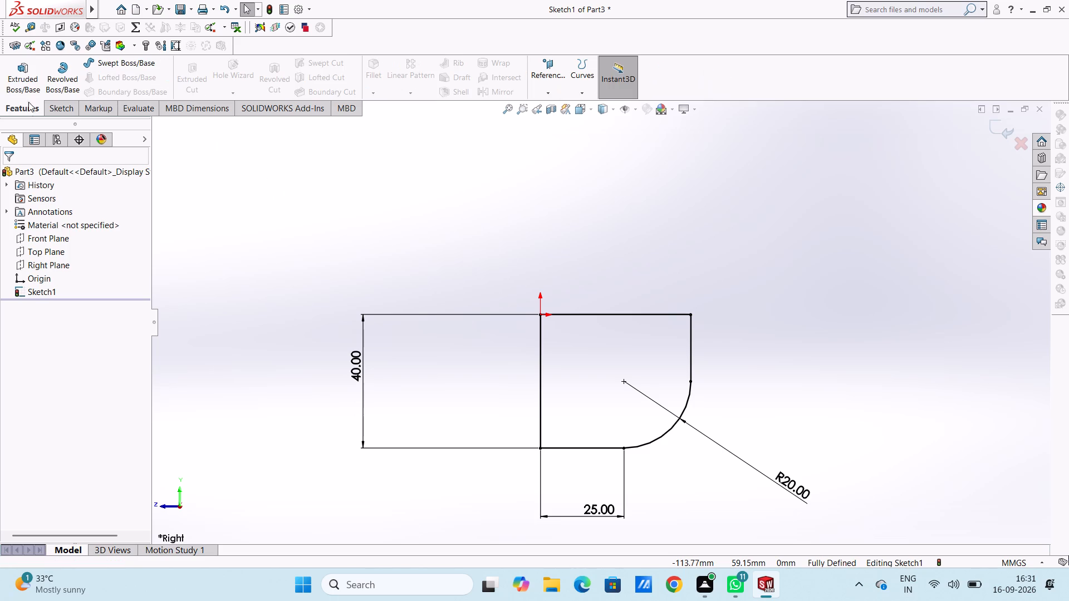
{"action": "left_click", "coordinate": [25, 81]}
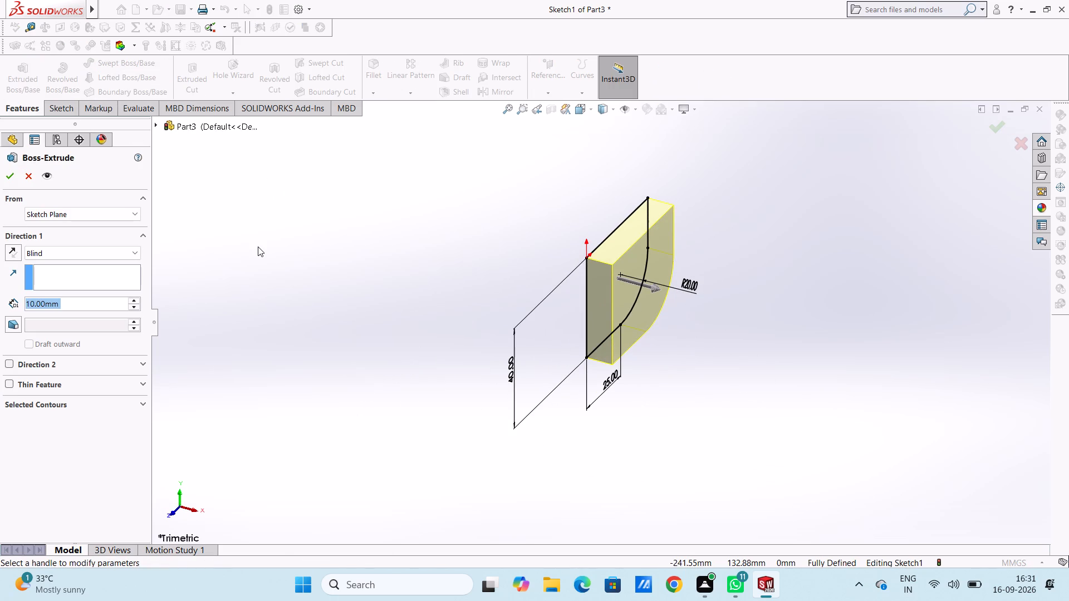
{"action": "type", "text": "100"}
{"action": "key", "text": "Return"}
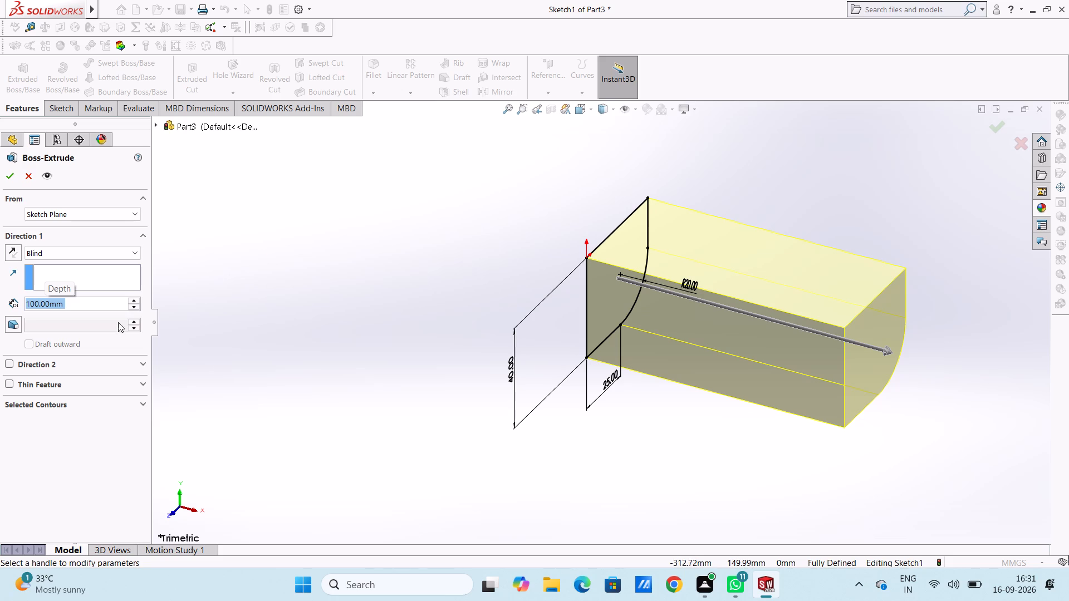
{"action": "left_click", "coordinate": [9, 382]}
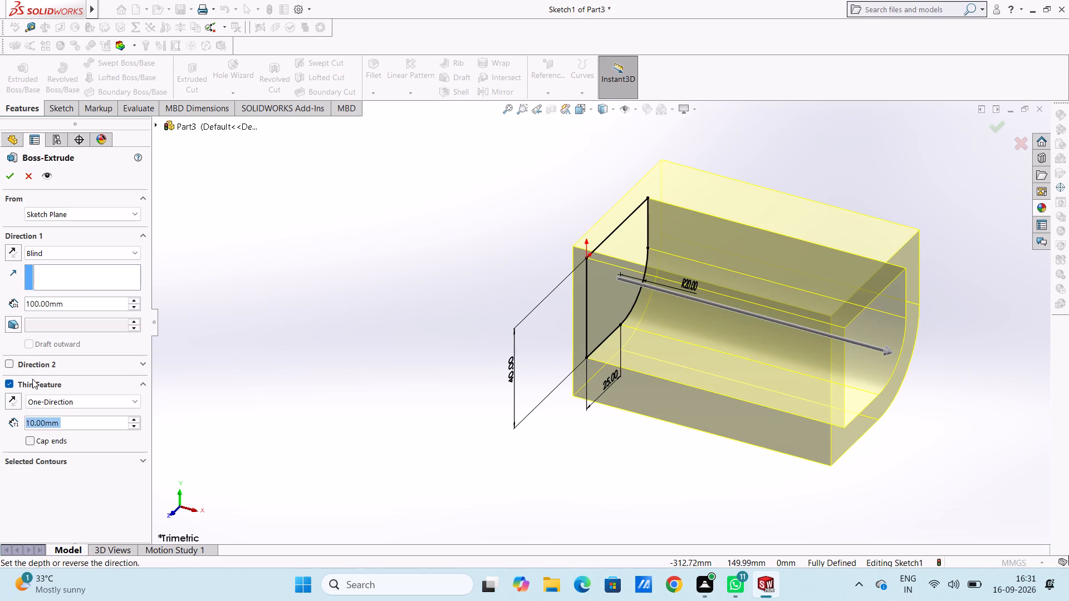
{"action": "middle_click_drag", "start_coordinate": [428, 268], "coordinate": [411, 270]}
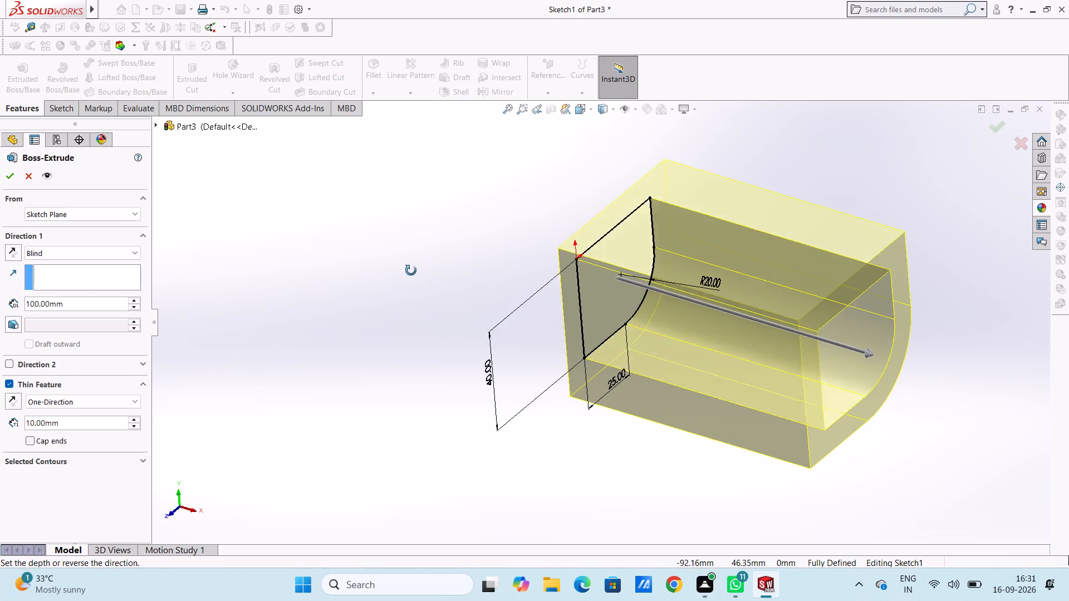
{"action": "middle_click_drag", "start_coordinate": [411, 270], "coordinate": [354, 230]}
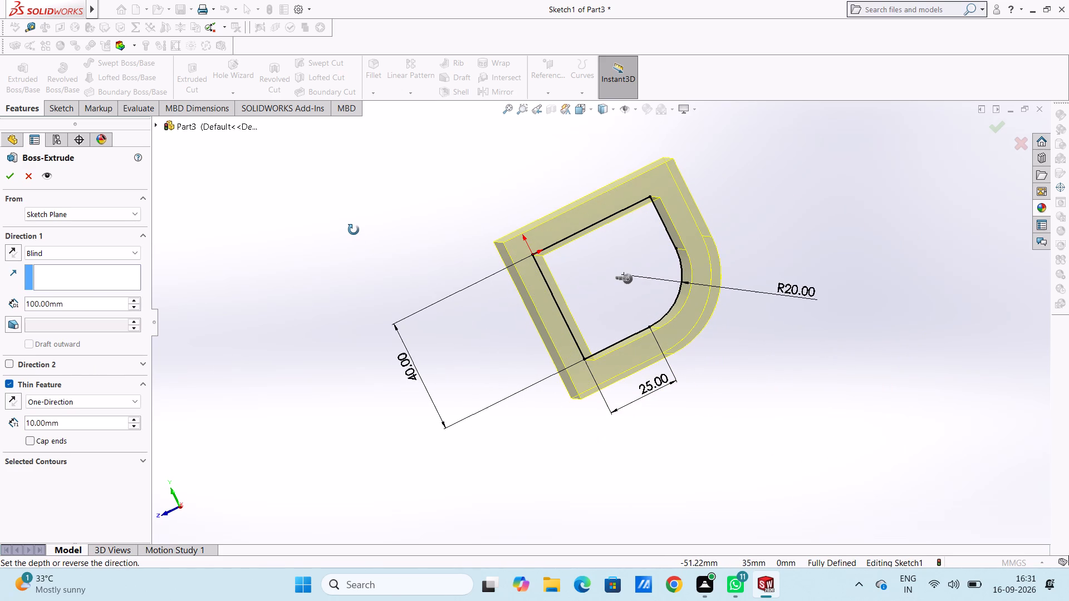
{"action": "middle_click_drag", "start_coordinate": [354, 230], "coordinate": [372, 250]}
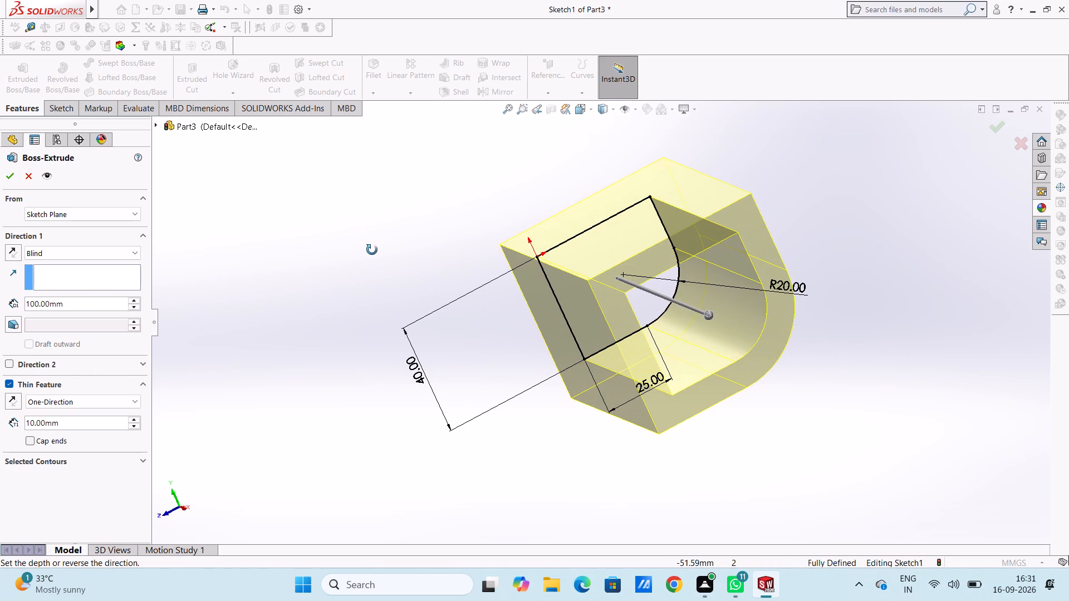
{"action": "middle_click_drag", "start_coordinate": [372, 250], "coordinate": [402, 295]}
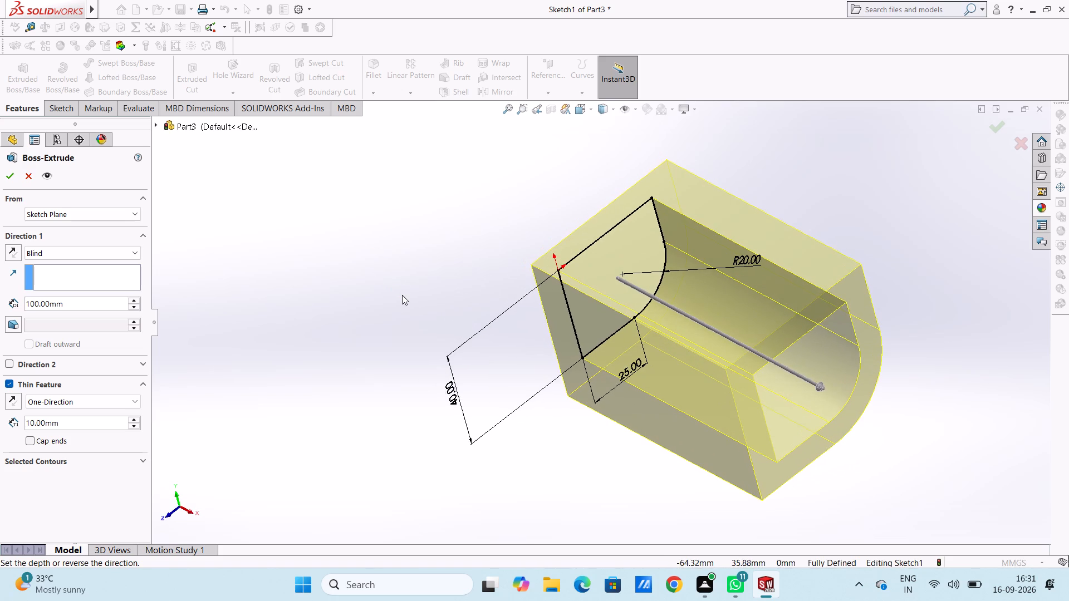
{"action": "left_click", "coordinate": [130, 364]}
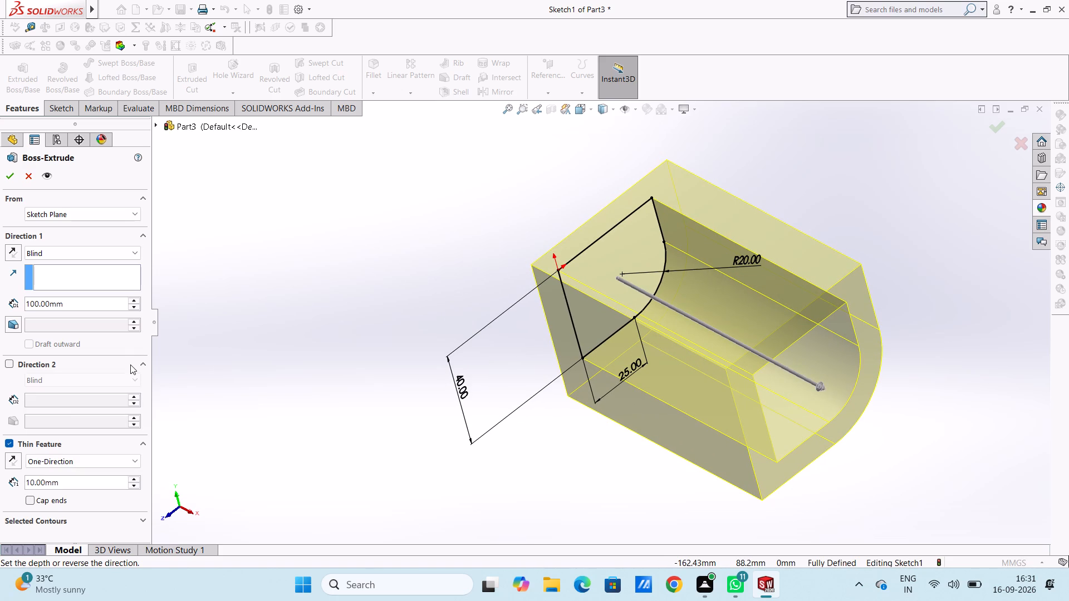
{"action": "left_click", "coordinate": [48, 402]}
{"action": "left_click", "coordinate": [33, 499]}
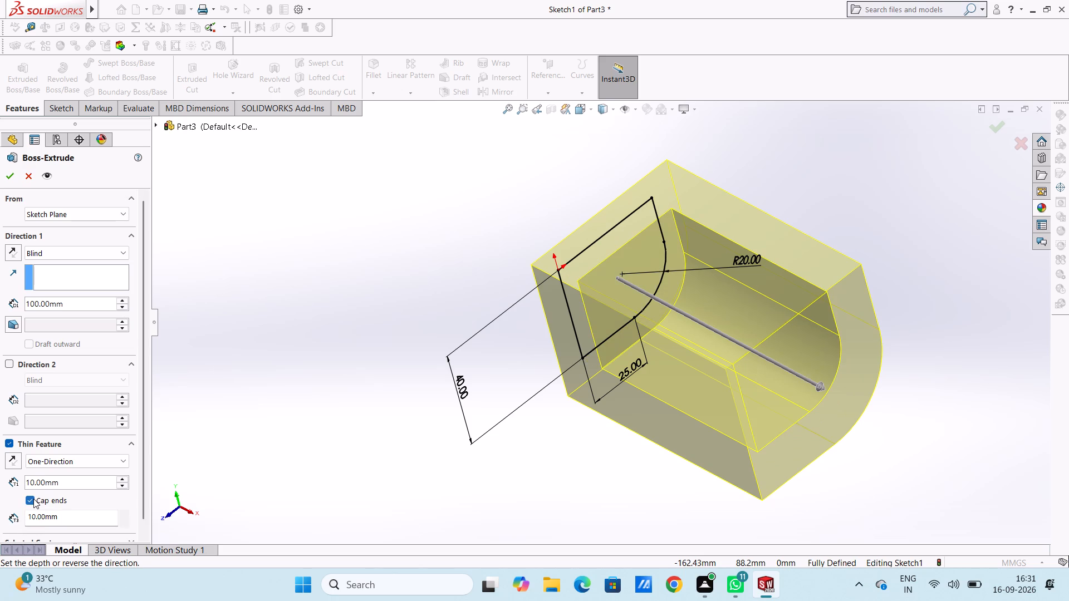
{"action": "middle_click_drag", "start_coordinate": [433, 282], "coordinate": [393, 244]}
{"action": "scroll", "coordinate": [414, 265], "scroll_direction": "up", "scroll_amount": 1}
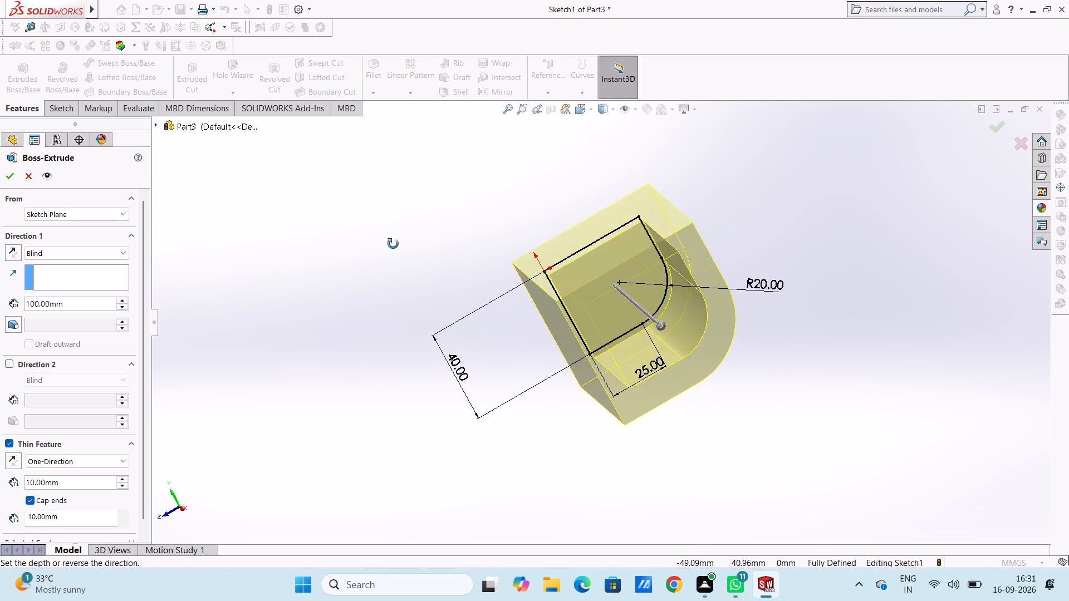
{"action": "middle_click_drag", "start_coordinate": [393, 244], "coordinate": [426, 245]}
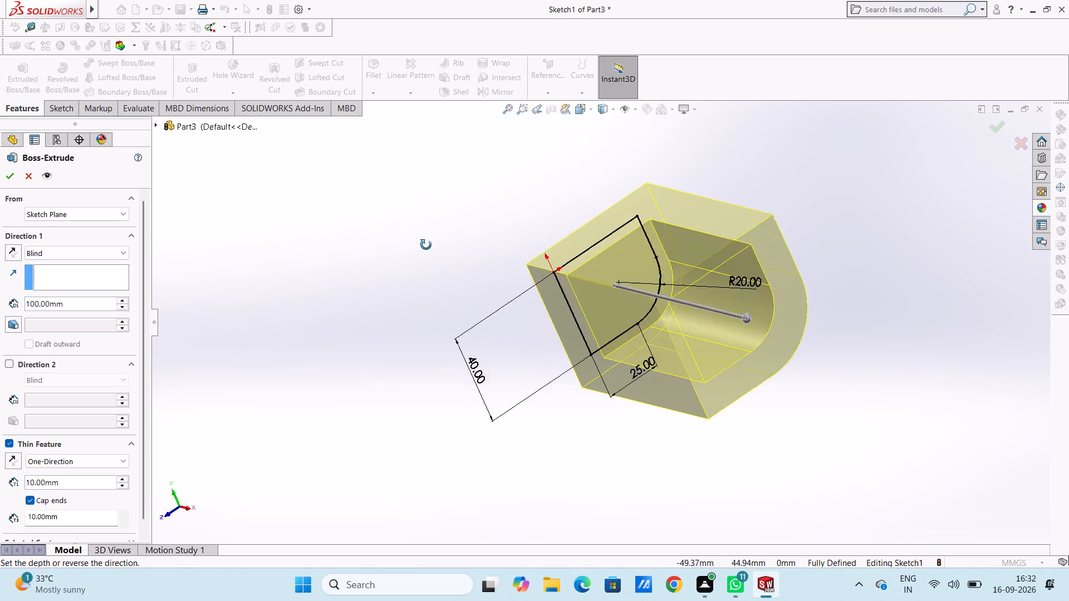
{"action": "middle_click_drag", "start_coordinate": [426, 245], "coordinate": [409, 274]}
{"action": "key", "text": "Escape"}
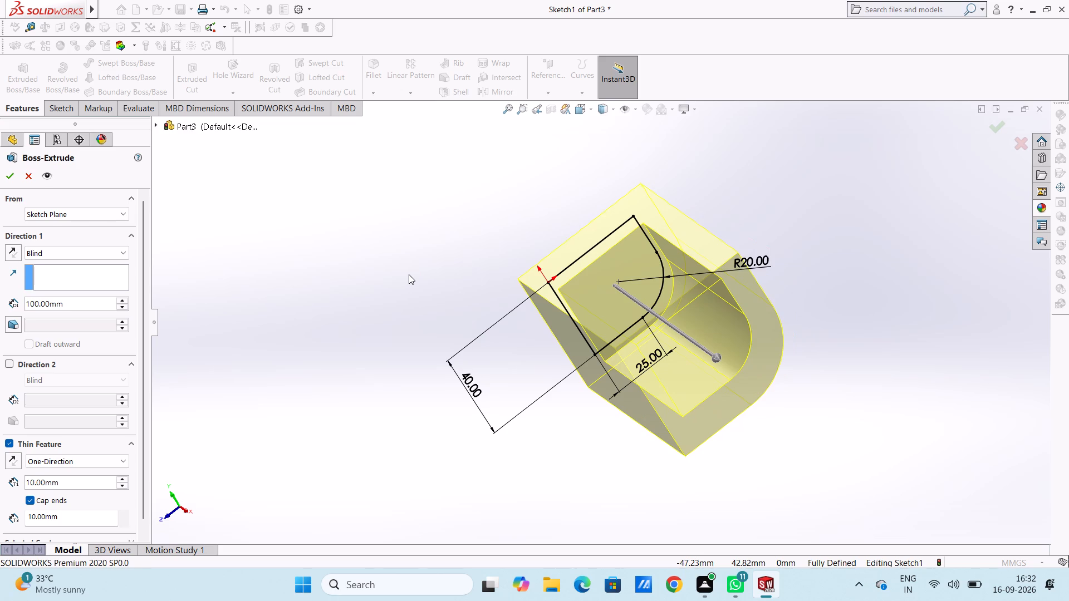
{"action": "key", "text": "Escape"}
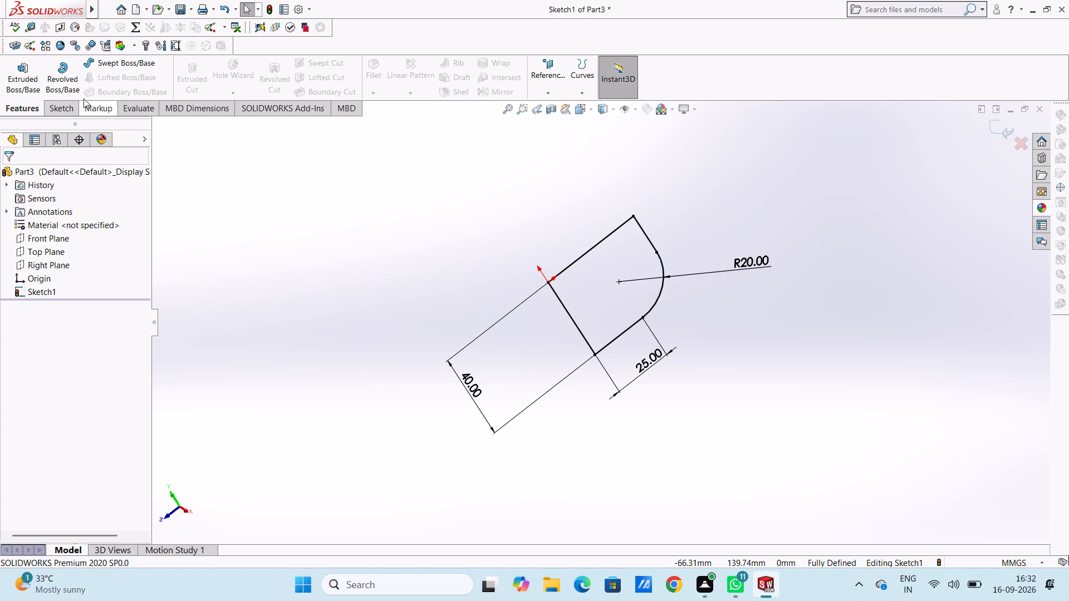
Trim away the profile's top line and the vertical line at the origin, using Trim to closest.
{"action": "left_click", "coordinate": [60, 107]}
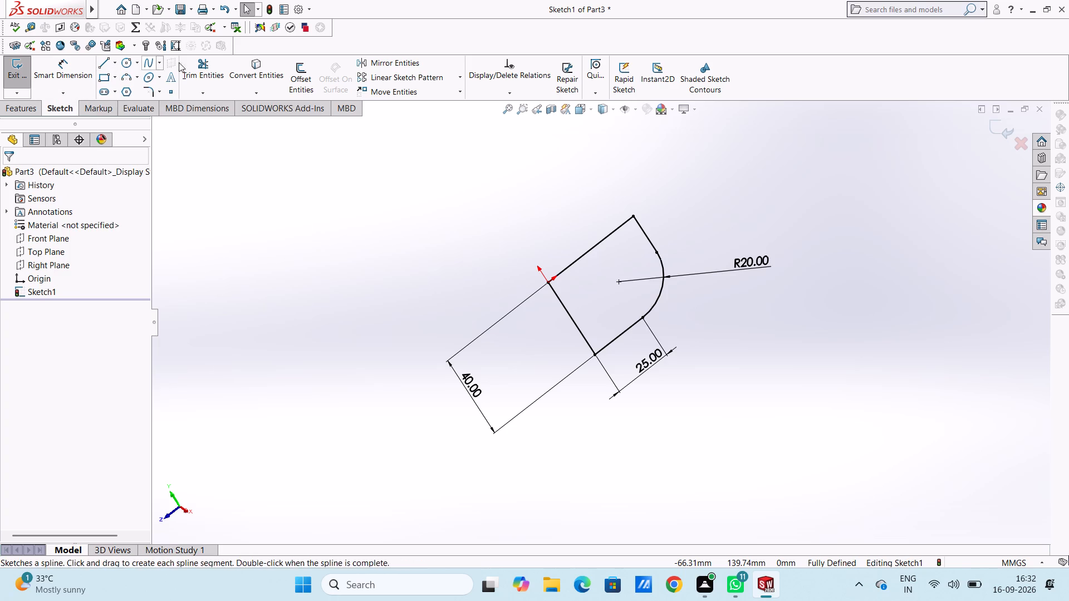
{"action": "left_click", "coordinate": [193, 64]}
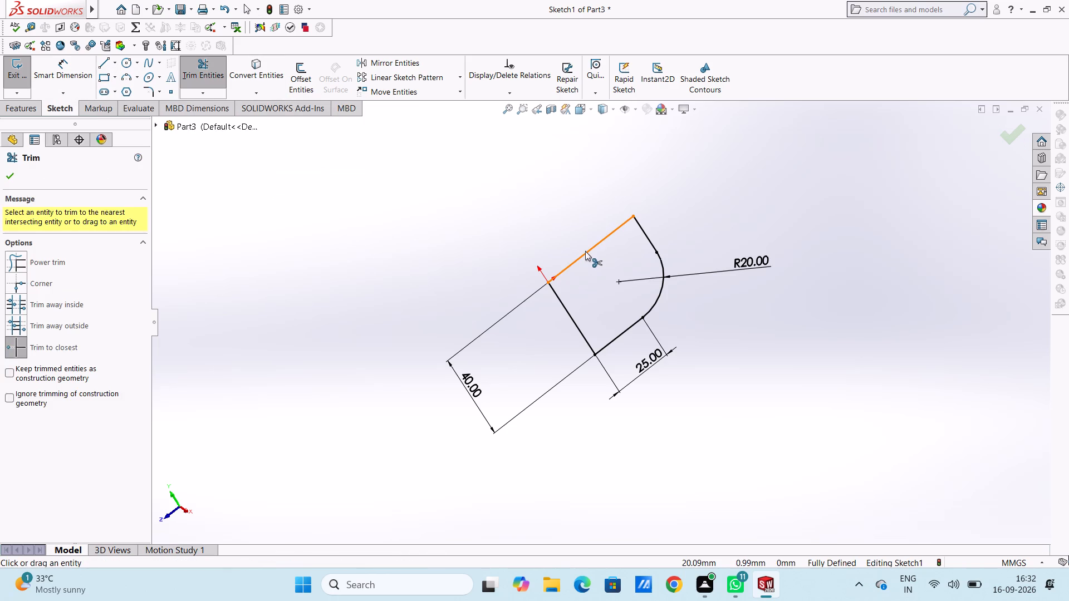
{"action": "left_click", "coordinate": [585, 251]}
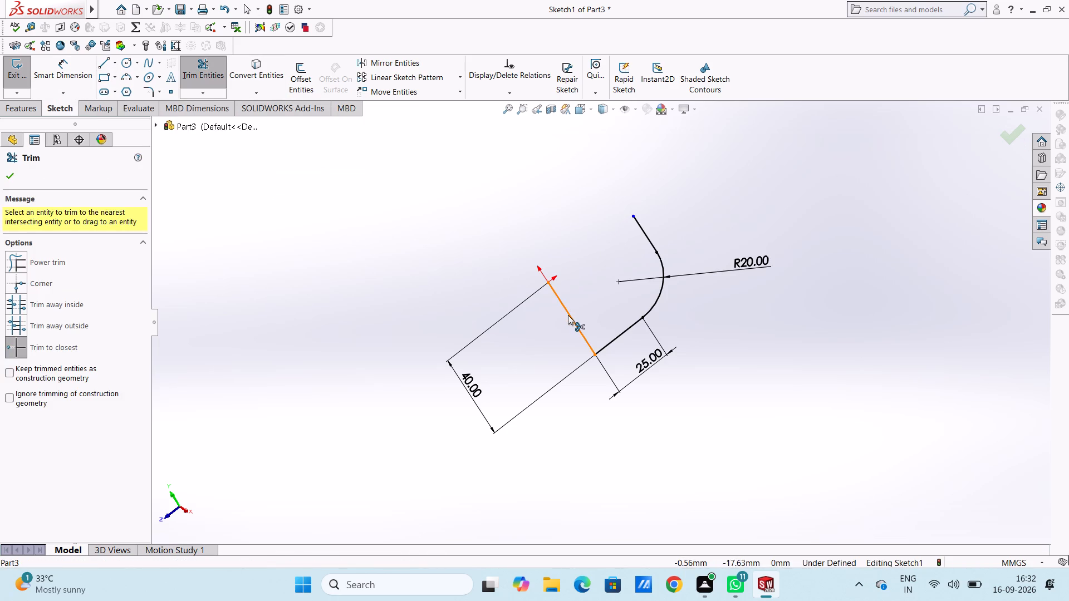
{"action": "left_click", "coordinate": [568, 315]}
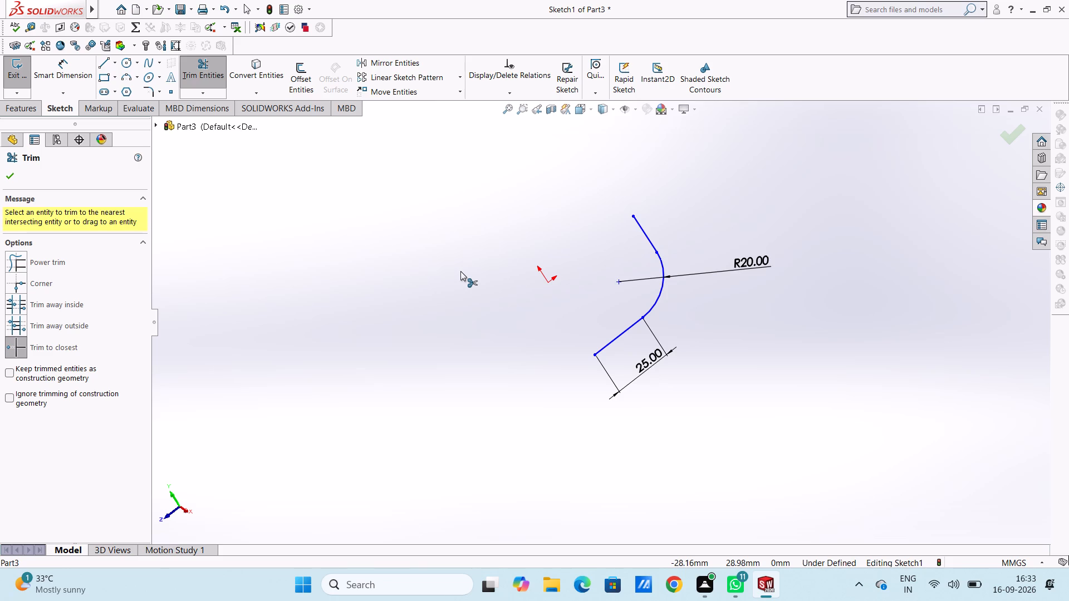
{"action": "key", "text": "Escape"}
{"action": "key", "text": "Escape"}
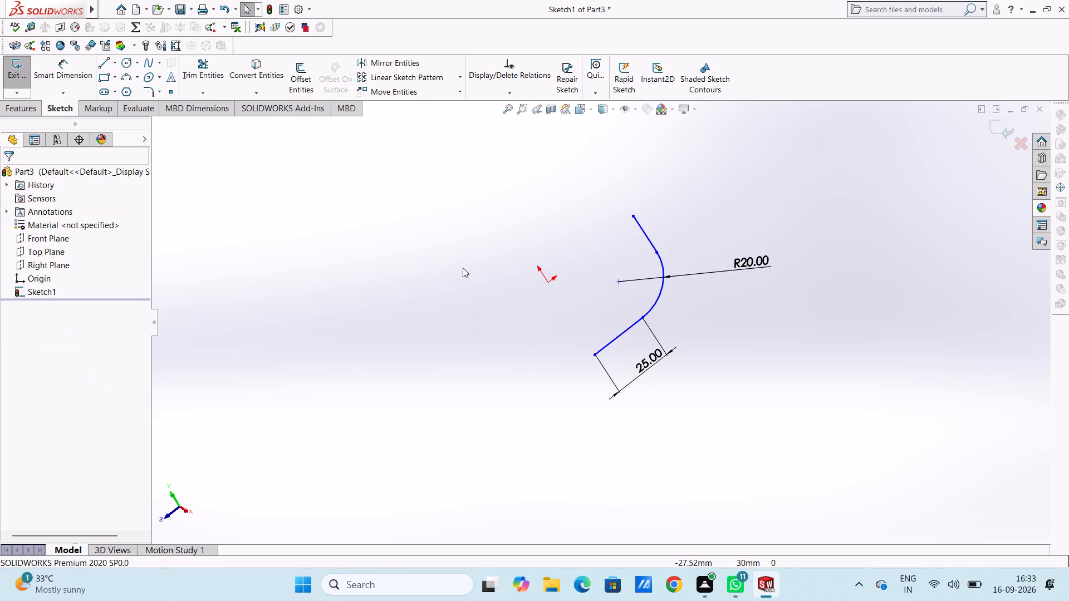
Offset the remaining chain of two lines and the arc 2 mm toward the inside of the bend, with dimensions added.
{"action": "scroll", "coordinate": [679, 247], "scroll_direction": "down", "scroll_amount": 2}
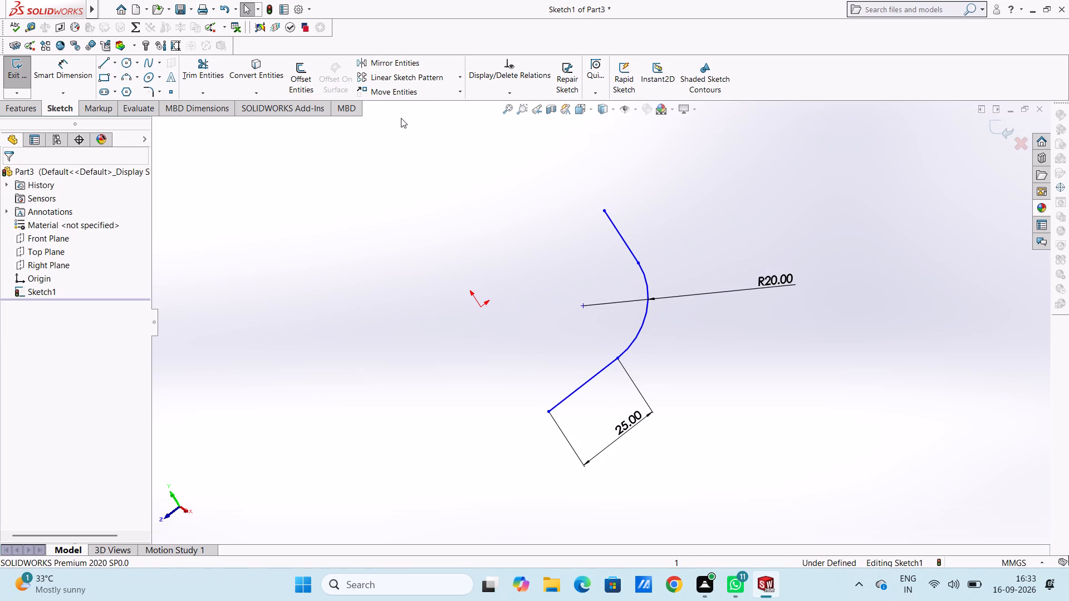
{"action": "left_click", "coordinate": [305, 82]}
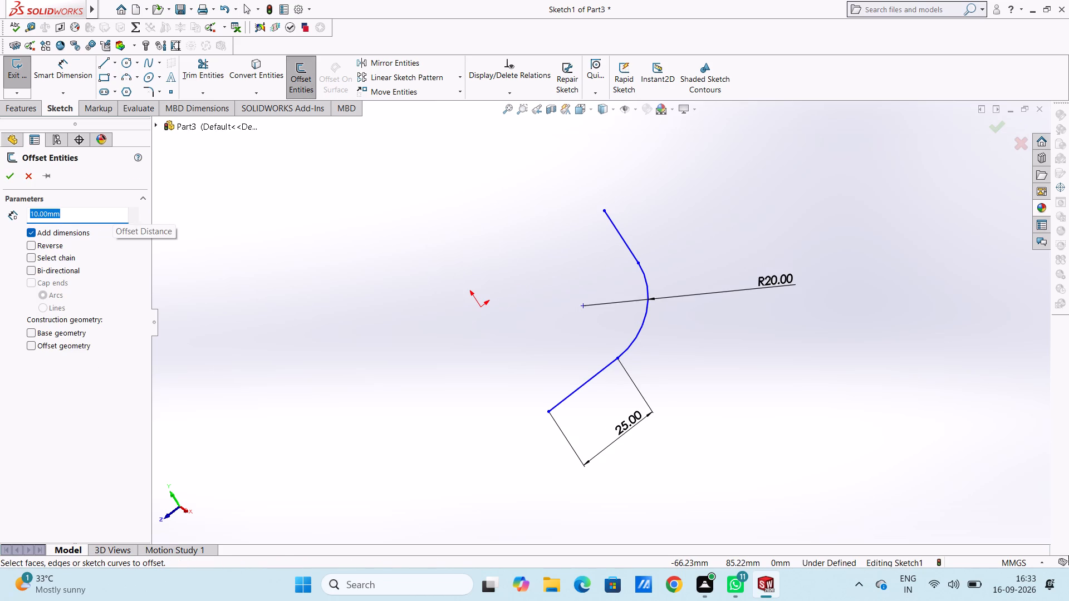
{"action": "left_click", "coordinate": [620, 230]}
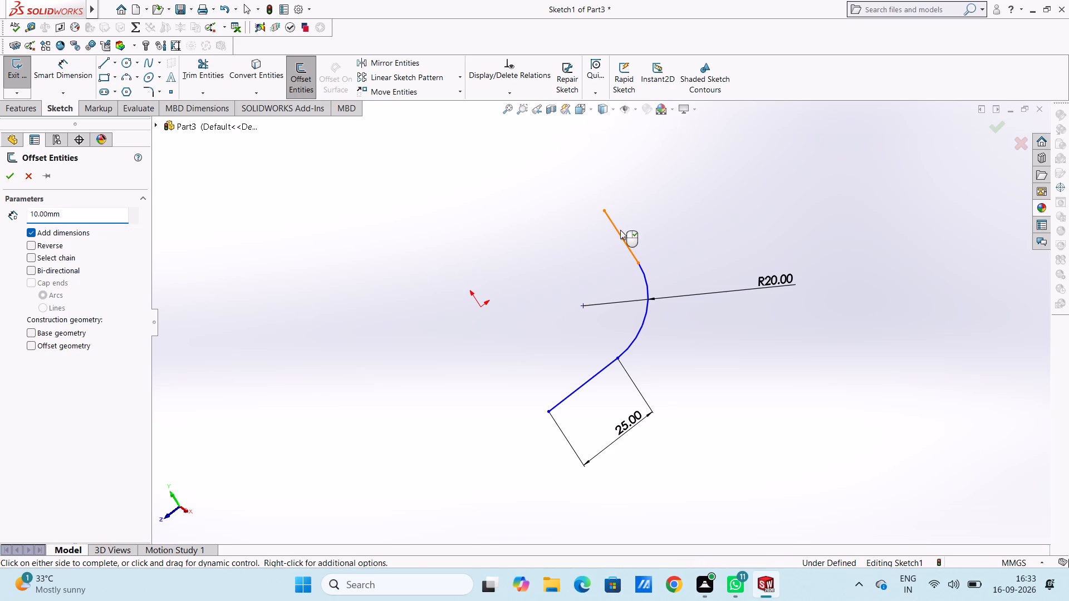
{"action": "left_click", "coordinate": [28, 259]}
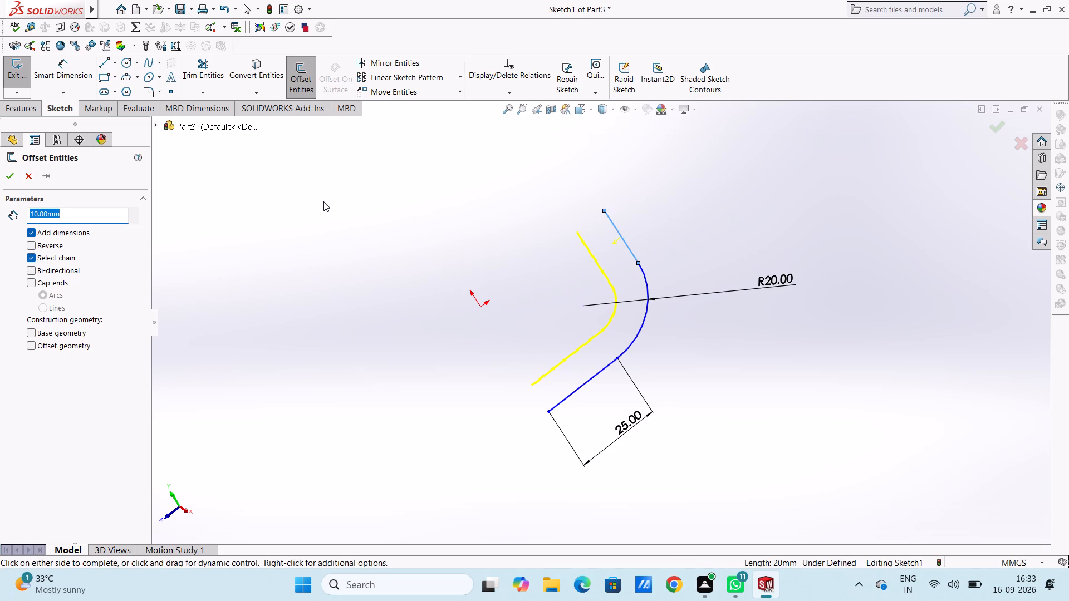
{"action": "key", "text": "1"}
{"action": "key", "text": "Return"}
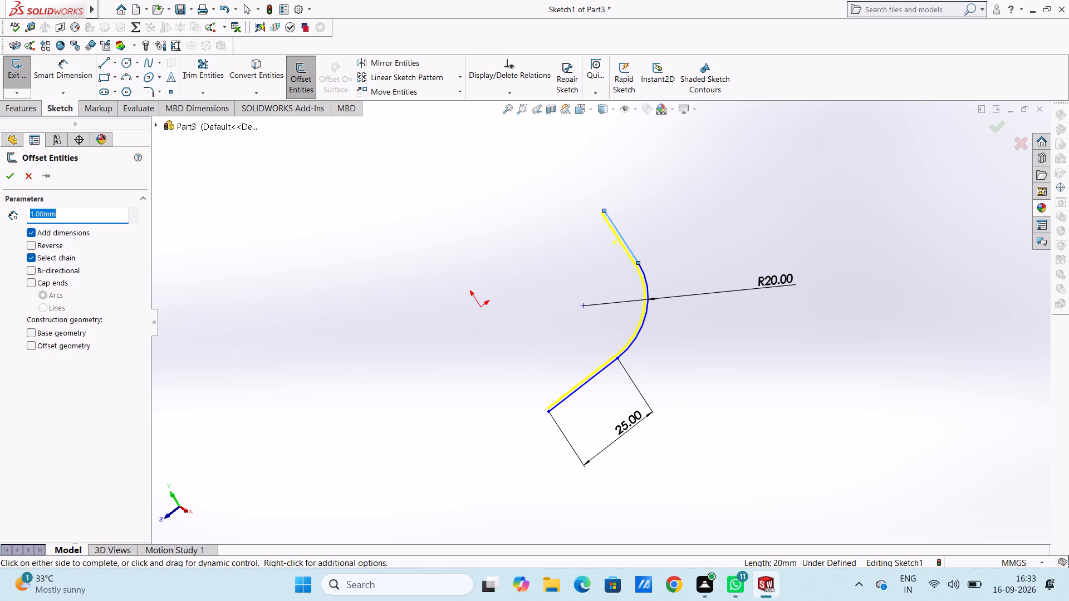
{"action": "key", "text": "2"}
{"action": "key", "text": "Return"}
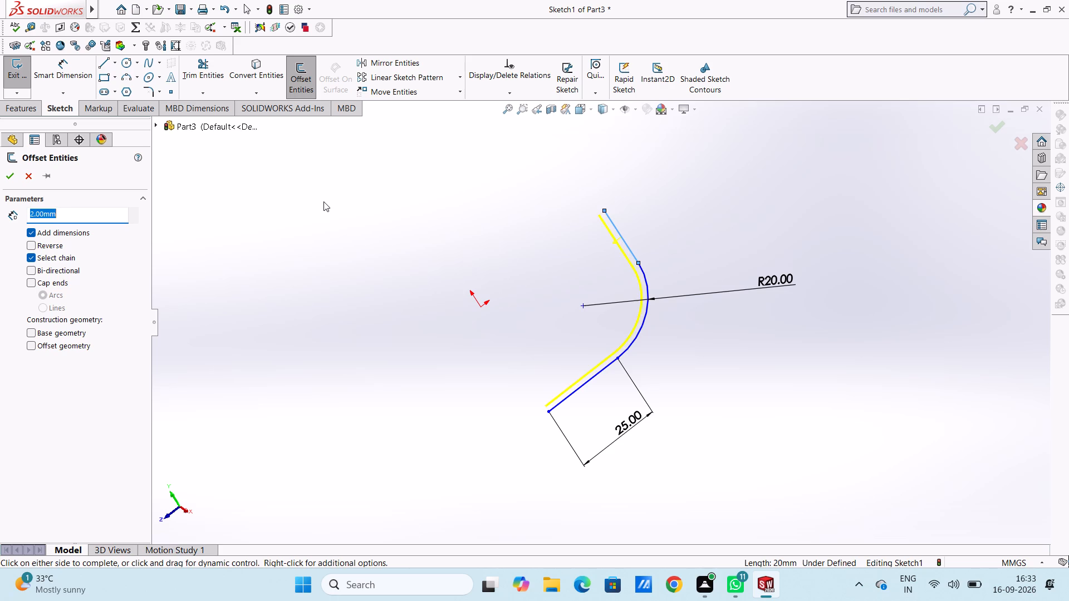
{"action": "left_click", "coordinate": [10, 179]}
Draw a line joining the free ends of the original and offset 20 mm lines to cap that end.
{"action": "scroll", "coordinate": [655, 218], "scroll_direction": "down", "scroll_amount": 2}
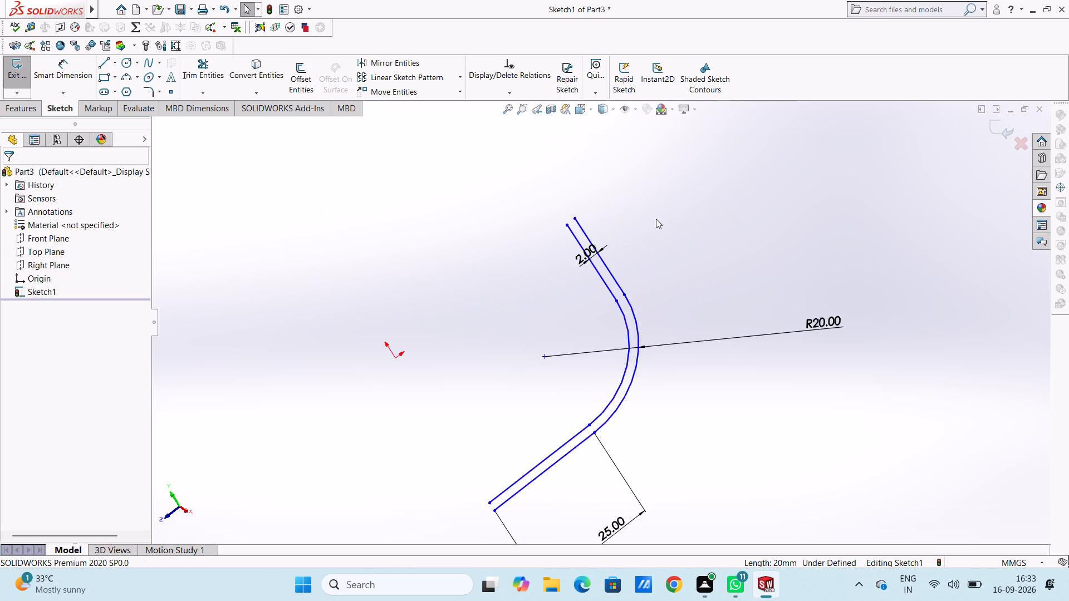
{"action": "scroll", "coordinate": [656, 219], "scroll_direction": "down", "scroll_amount": 1}
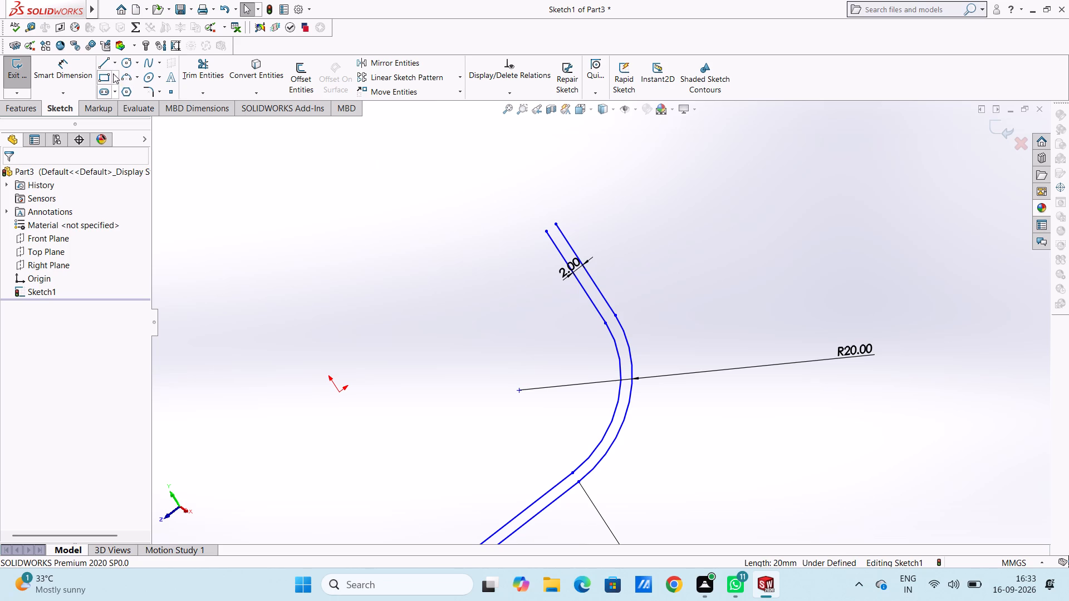
{"action": "left_click", "coordinate": [106, 65]}
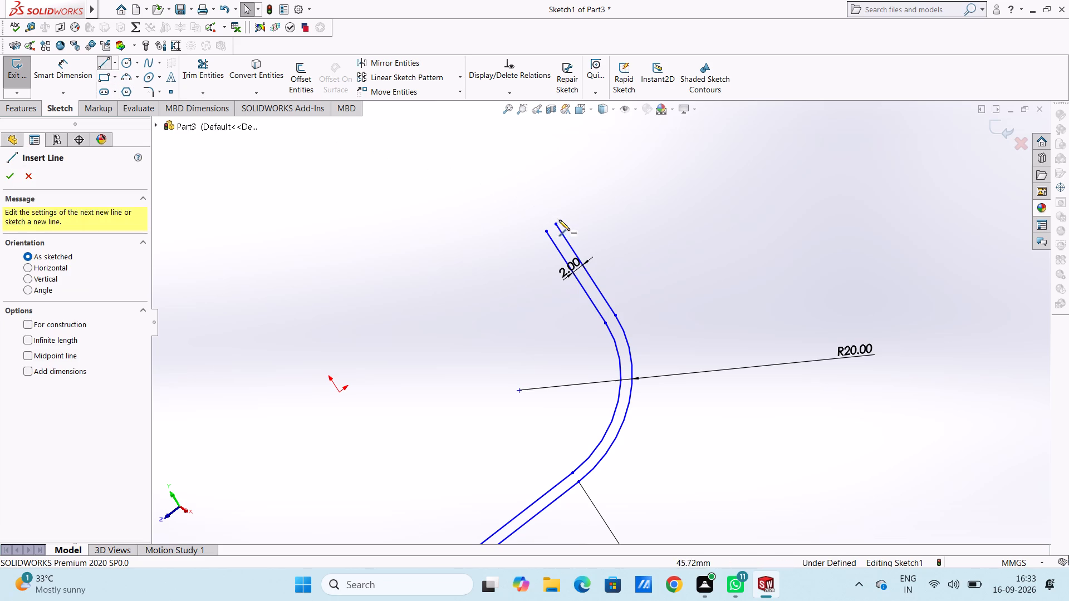
{"action": "left_click", "coordinate": [555, 224]}
{"action": "left_click", "coordinate": [546, 231]}
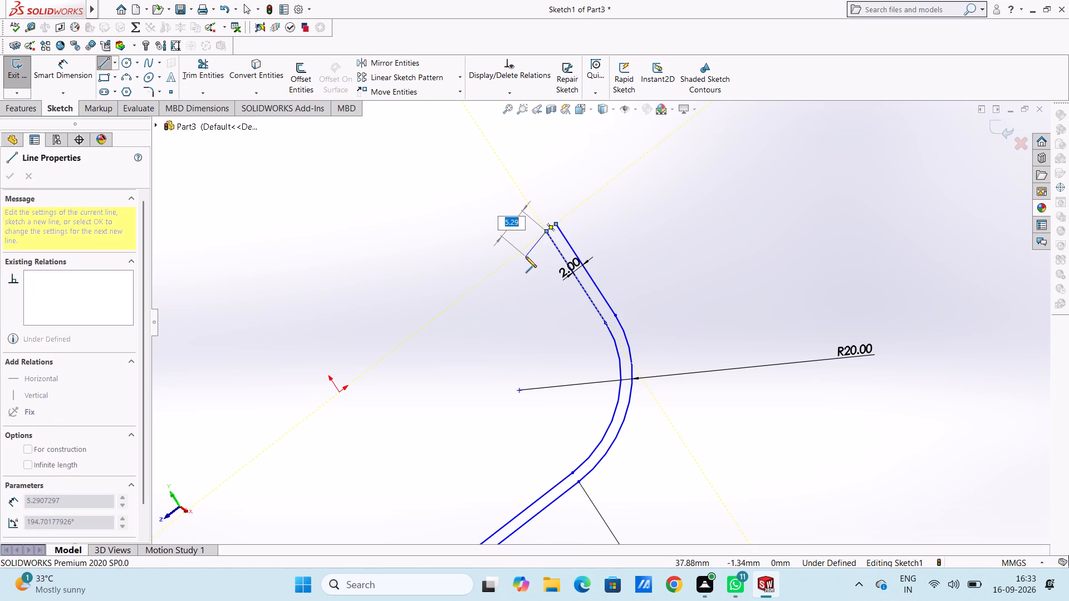
Draw a 2 mm line joining the free ends of the original and offset 25 mm lines to close the profile.
{"action": "key", "text": "Escape"}
{"action": "key", "text": "Escape"}
{"action": "scroll", "coordinate": [526, 257], "scroll_direction": "up", "scroll_amount": 2}
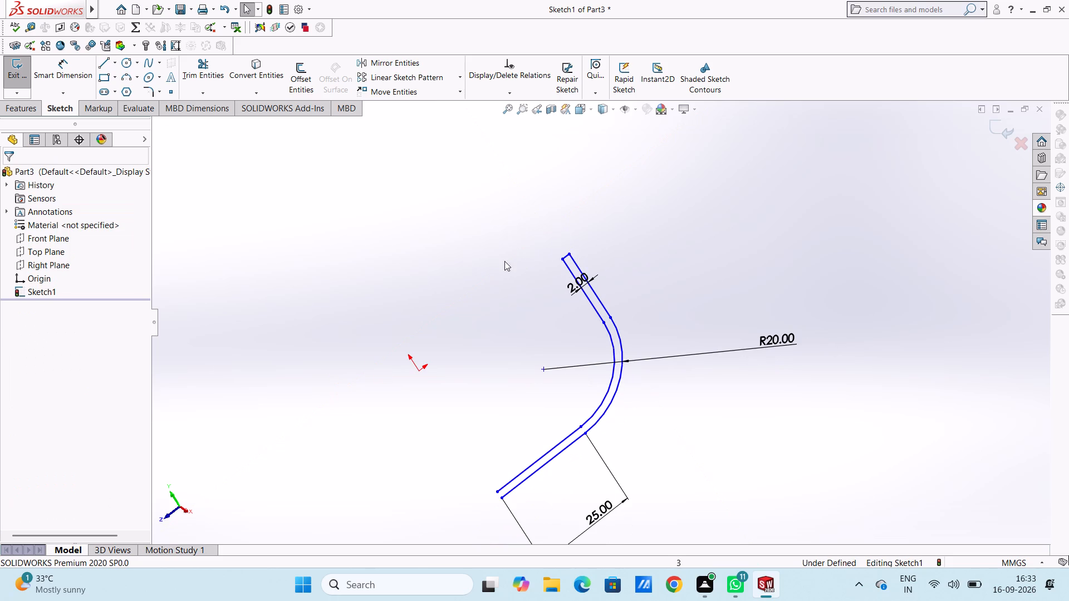
{"action": "left_click", "coordinate": [102, 61]}
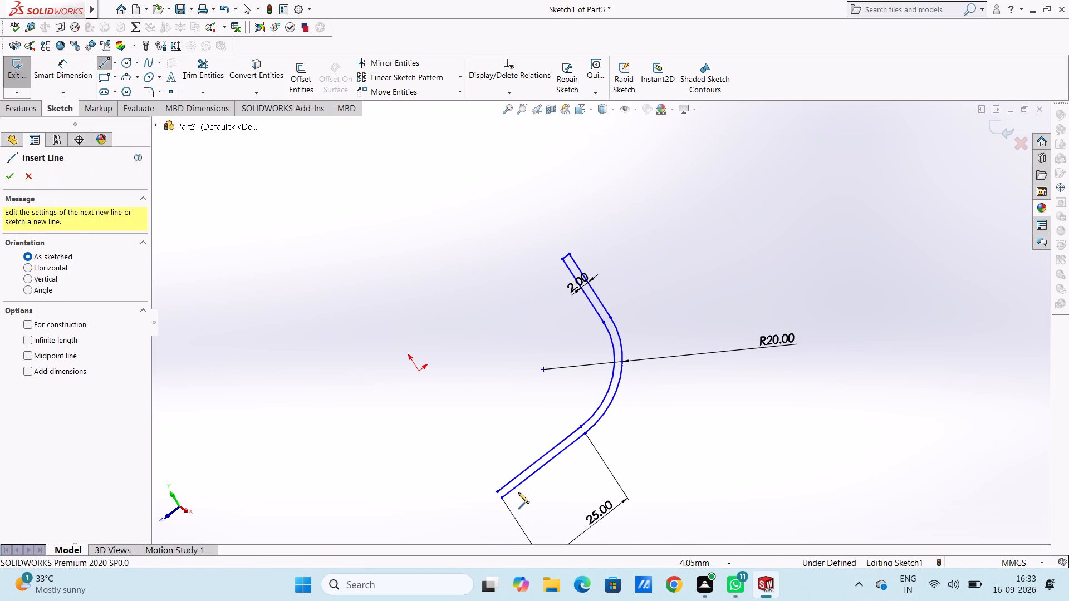
{"action": "left_click", "coordinate": [499, 491]}
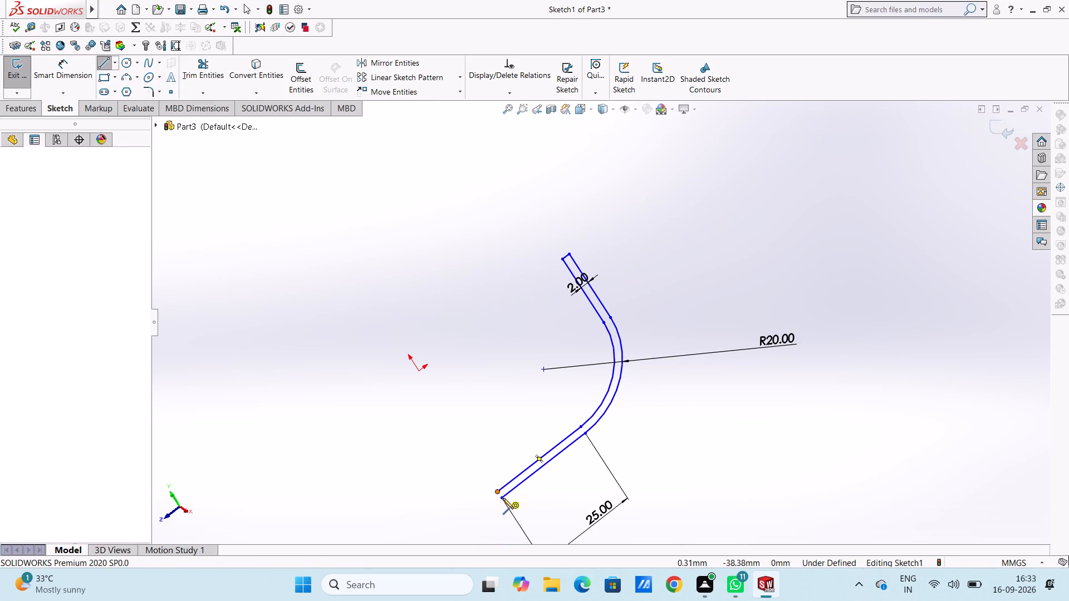
{"action": "left_click", "coordinate": [503, 499]}
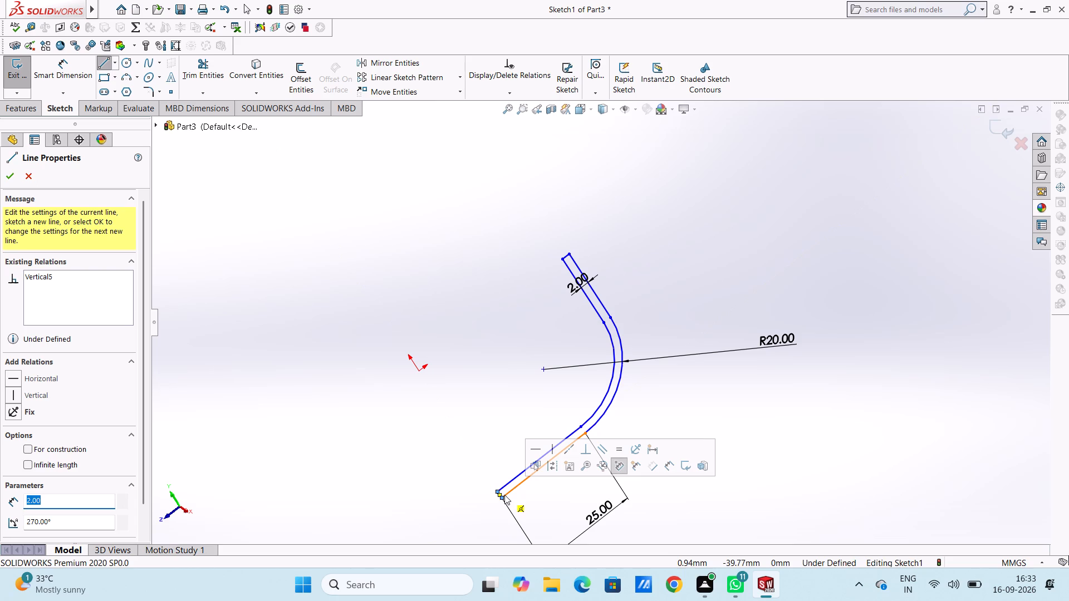
{"action": "key", "text": "Escape"}
{"action": "key", "text": "Escape"}
{"action": "key", "text": "Escape"}
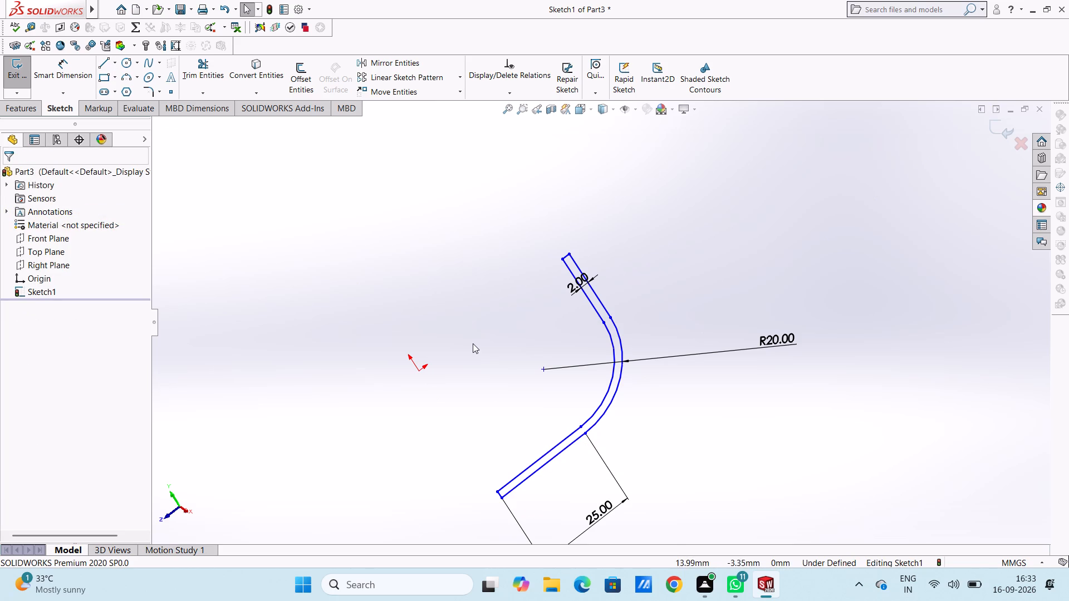
Dimension the distance between the origin and the profile's bottom horizontal line as 0 mm.
{"action": "key", "text": "ctrl+4"}
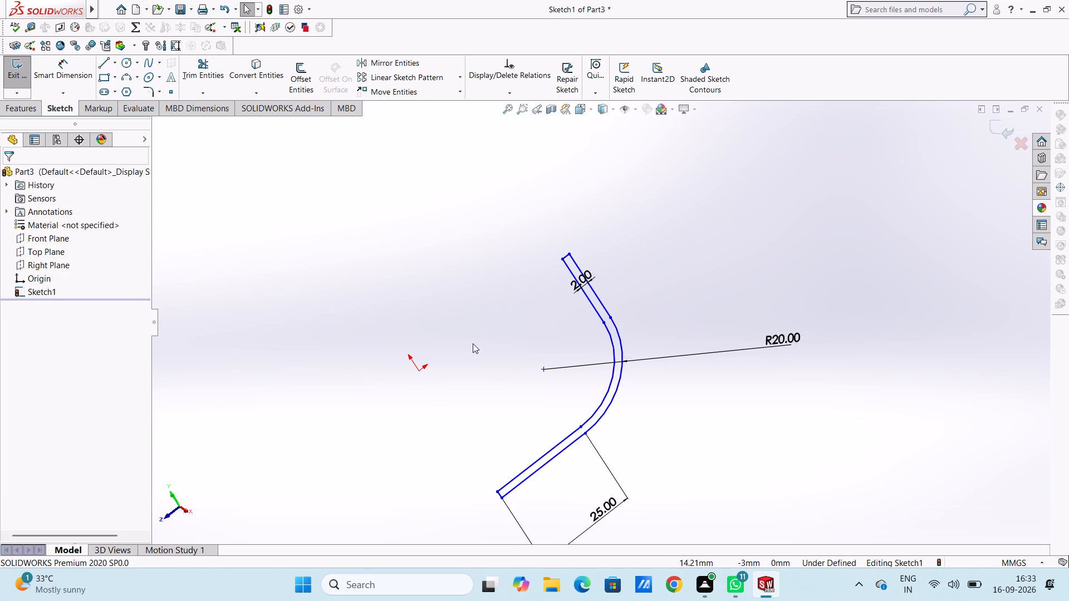
{"action": "scroll", "coordinate": [466, 359], "scroll_direction": "up", "scroll_amount": 2}
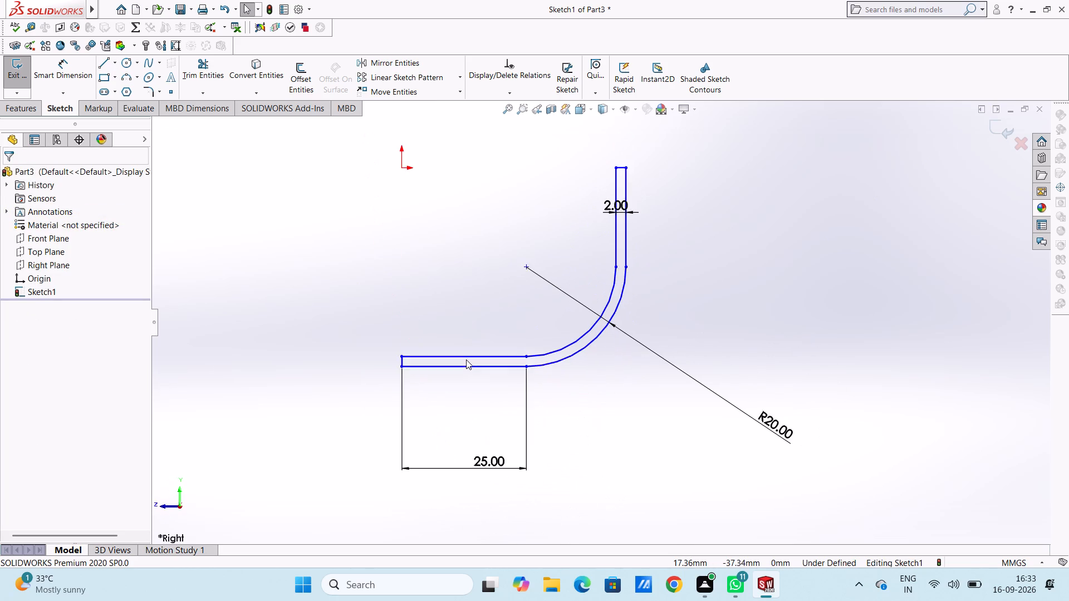
{"action": "scroll", "coordinate": [466, 359], "scroll_direction": "up", "scroll_amount": 2}
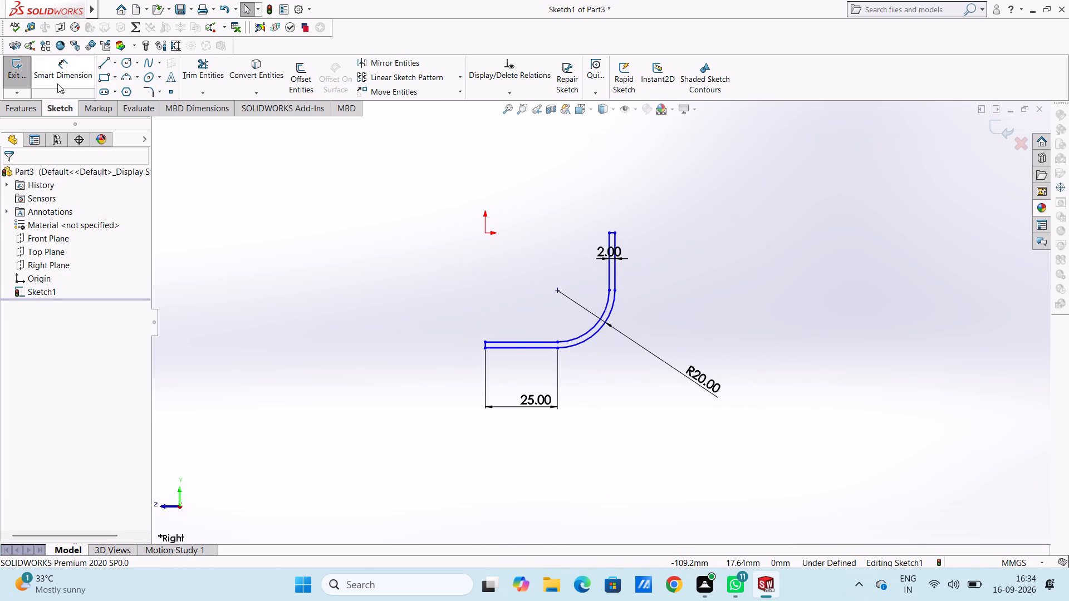
{"action": "left_click", "coordinate": [61, 76]}
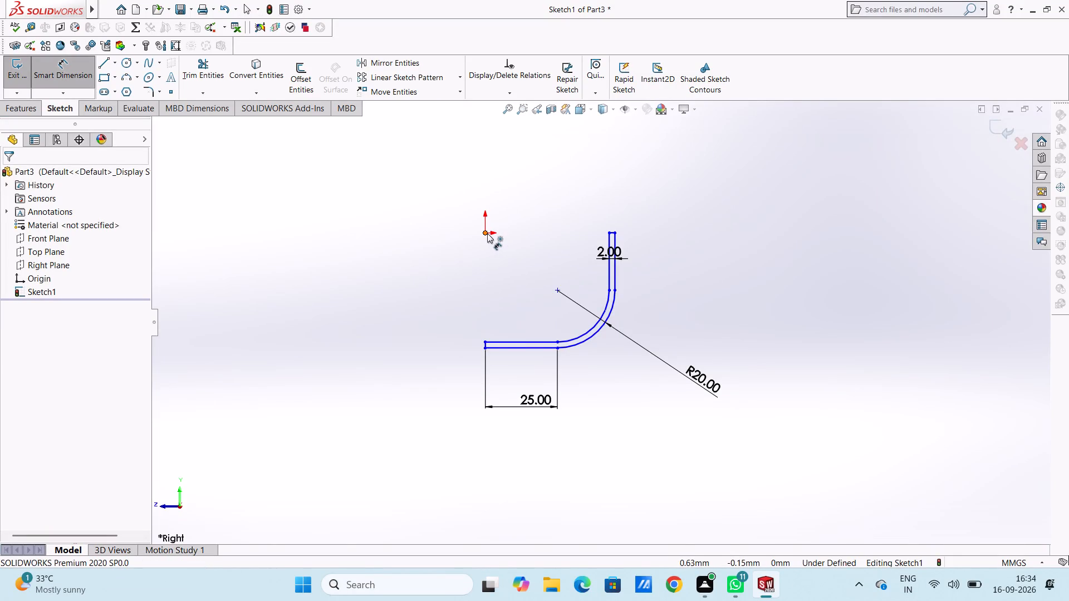
{"action": "left_click", "coordinate": [487, 233]}
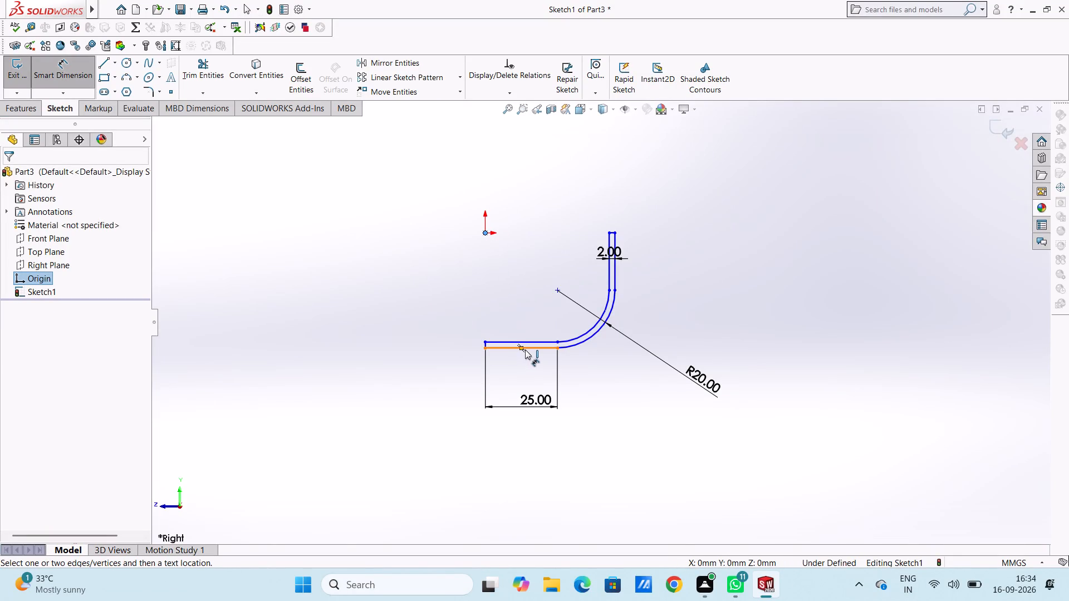
{"action": "left_click", "coordinate": [525, 349]}
{"action": "left_click", "coordinate": [374, 335]}
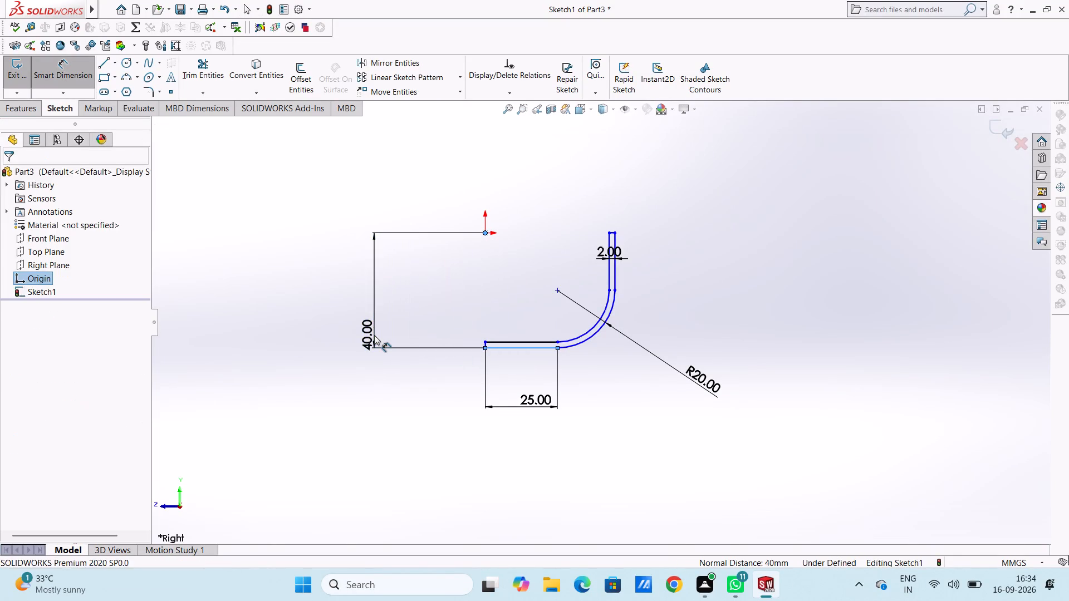
{"action": "key", "text": "0"}
{"action": "key", "text": "Return"}
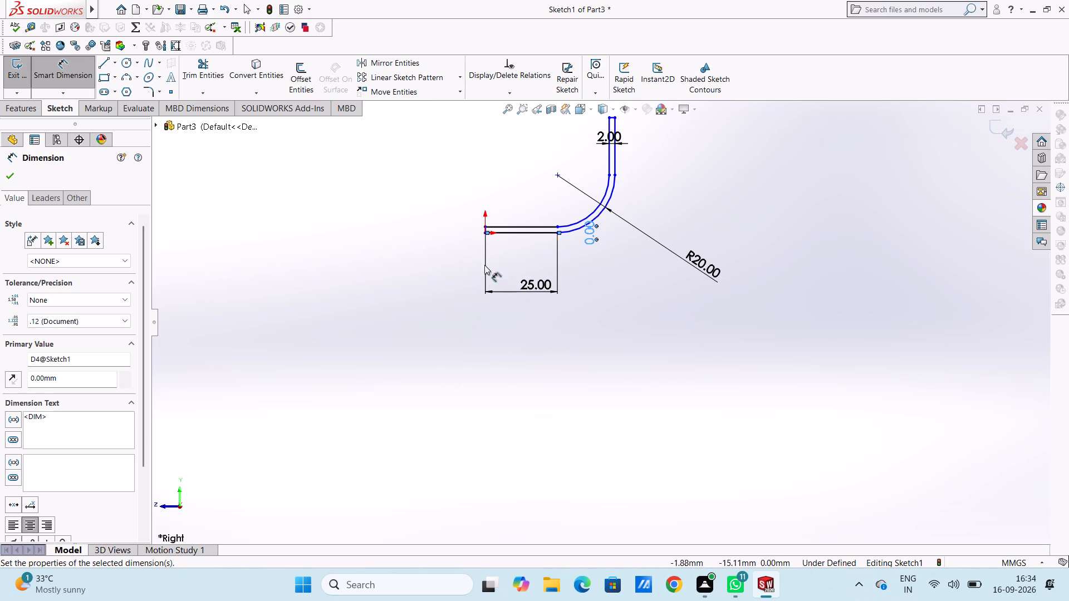
{"action": "left_click", "coordinate": [460, 176]}
Extrude the closed bent profile as a boss with a blind depth of 100 mm.
{"action": "scroll", "coordinate": [478, 179], "scroll_direction": "up", "scroll_amount": 1}
{"action": "scroll", "coordinate": [554, 184], "scroll_direction": "up", "scroll_amount": 2}
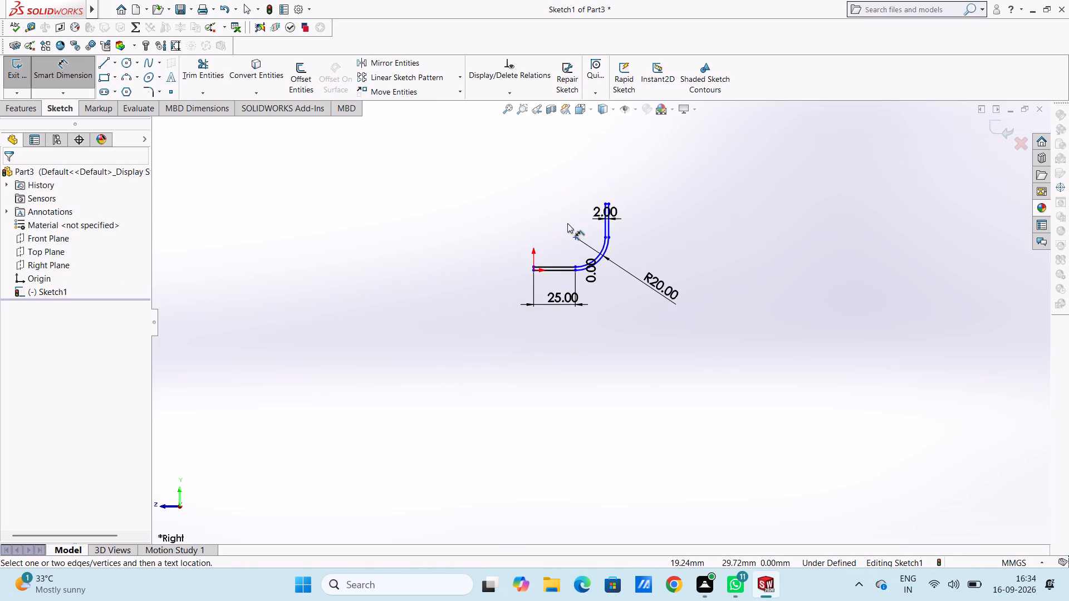
{"action": "scroll", "coordinate": [567, 223], "scroll_direction": "down", "scroll_amount": 8}
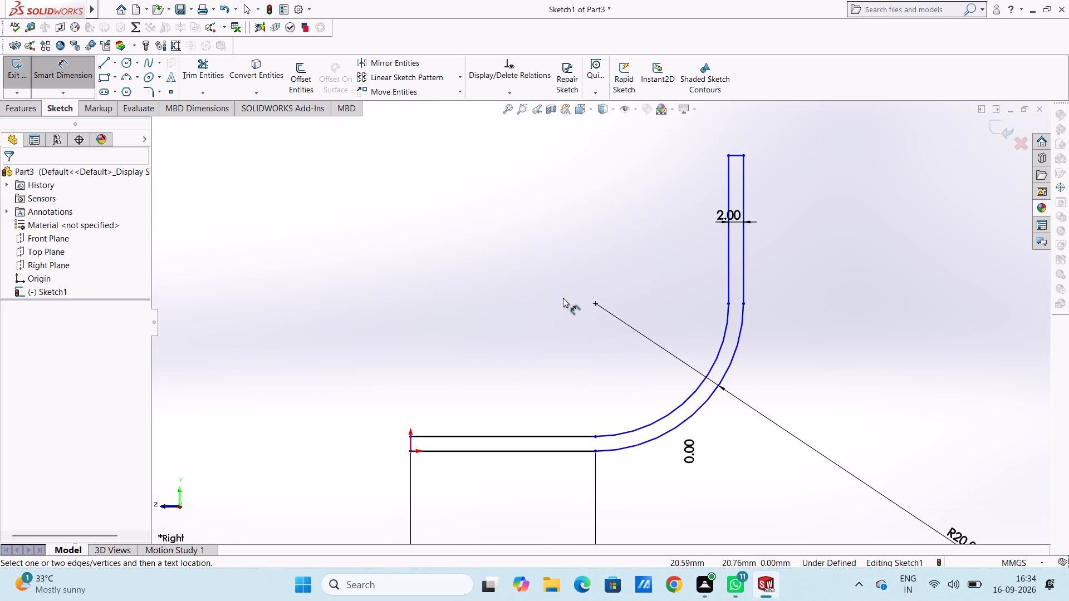
{"action": "left_click", "coordinate": [24, 110]}
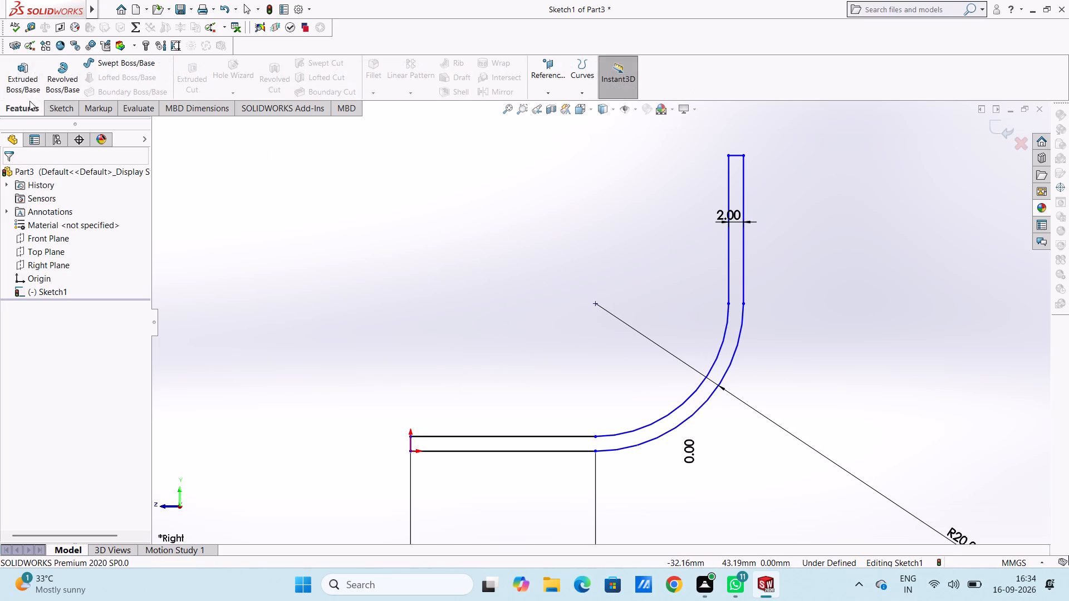
{"action": "left_click", "coordinate": [22, 69]}
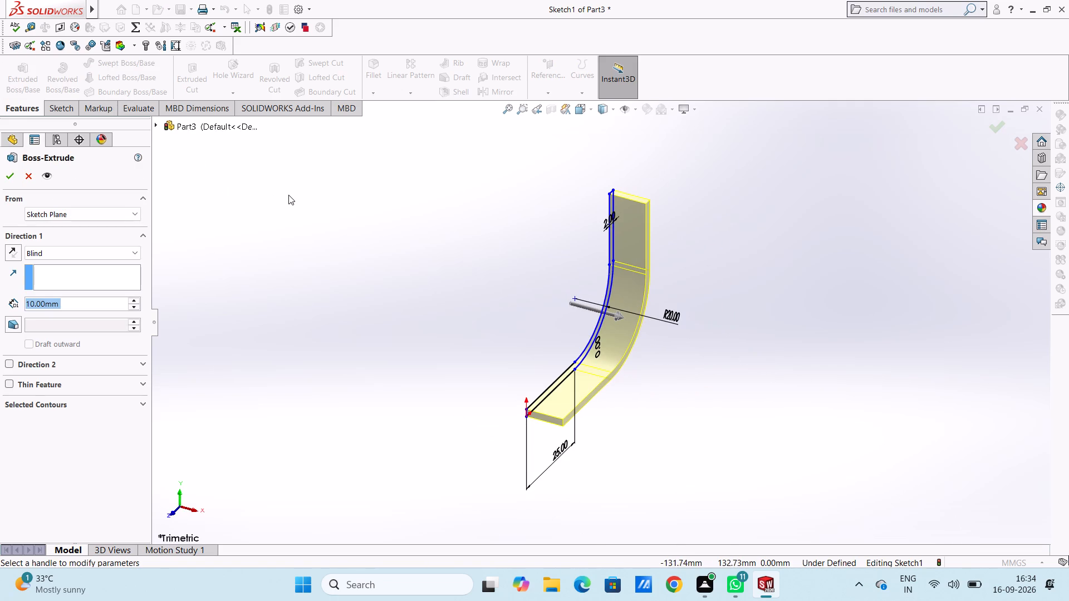
{"action": "type", "text": "100"}
{"action": "key", "text": "Return"}
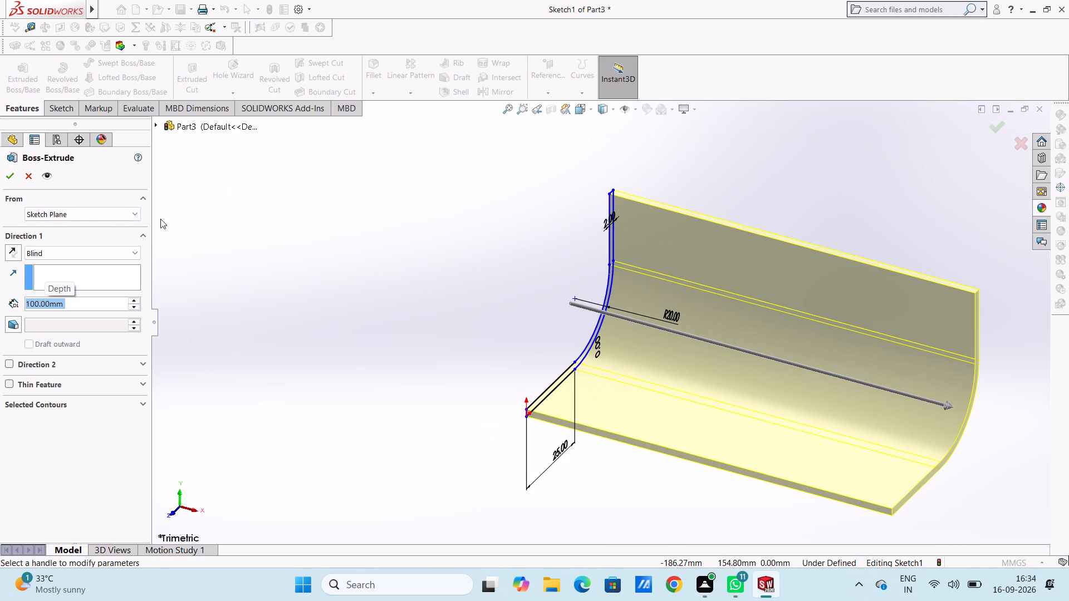
{"action": "left_click", "coordinate": [7, 182]}
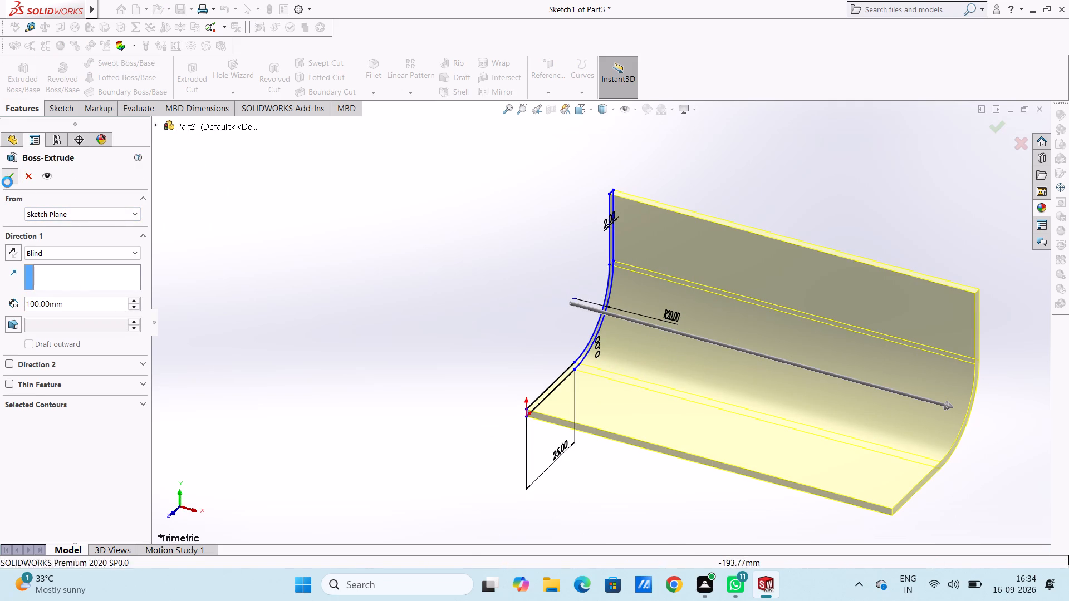
{"action": "left_click", "coordinate": [365, 264]}
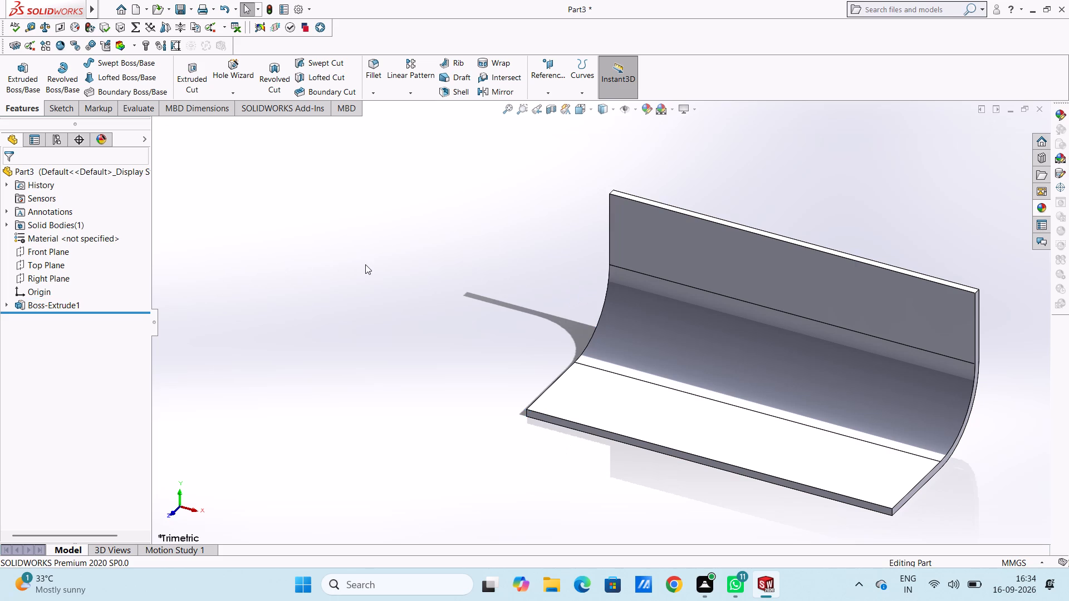
Open a new sketch on the L-shaped end face of the extruded body, viewed from the Right view.
{"action": "scroll", "coordinate": [365, 264], "scroll_direction": "up", "scroll_amount": 2}
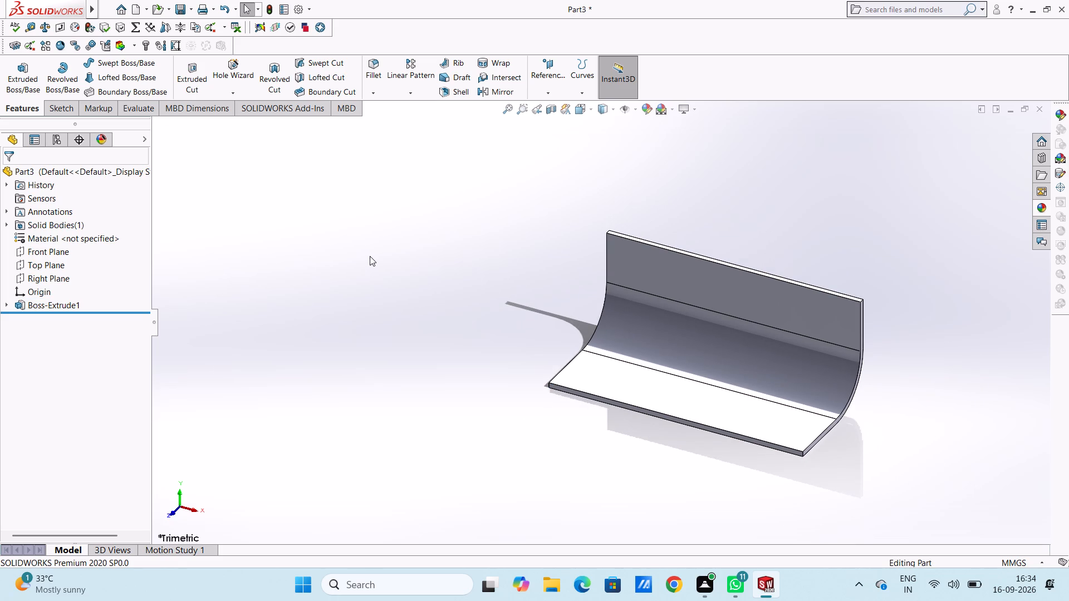
{"action": "key", "text": "ctrl+4"}
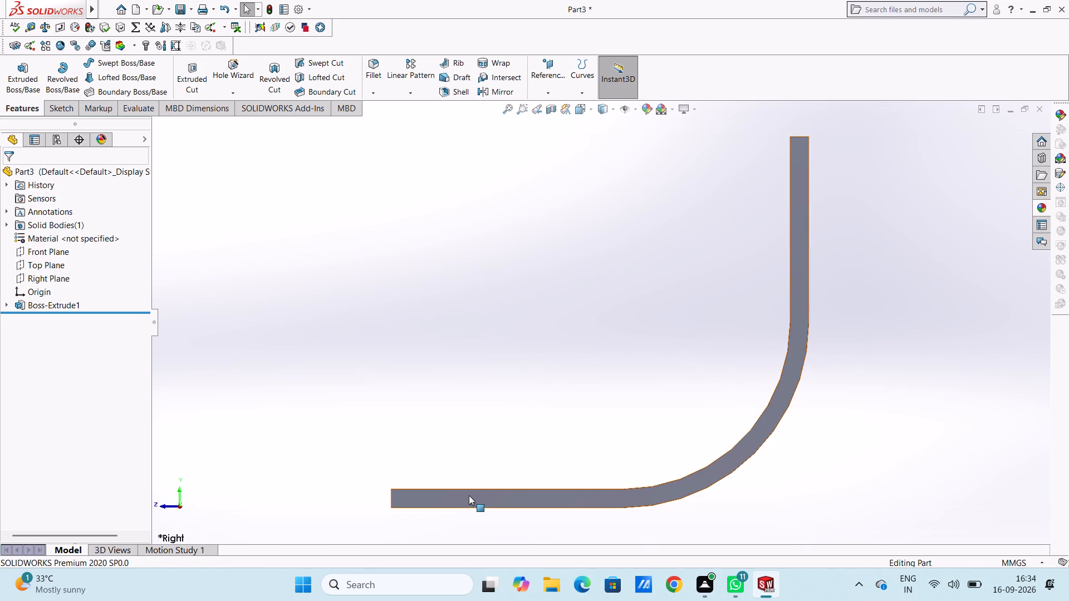
{"action": "left_click", "coordinate": [469, 495]}
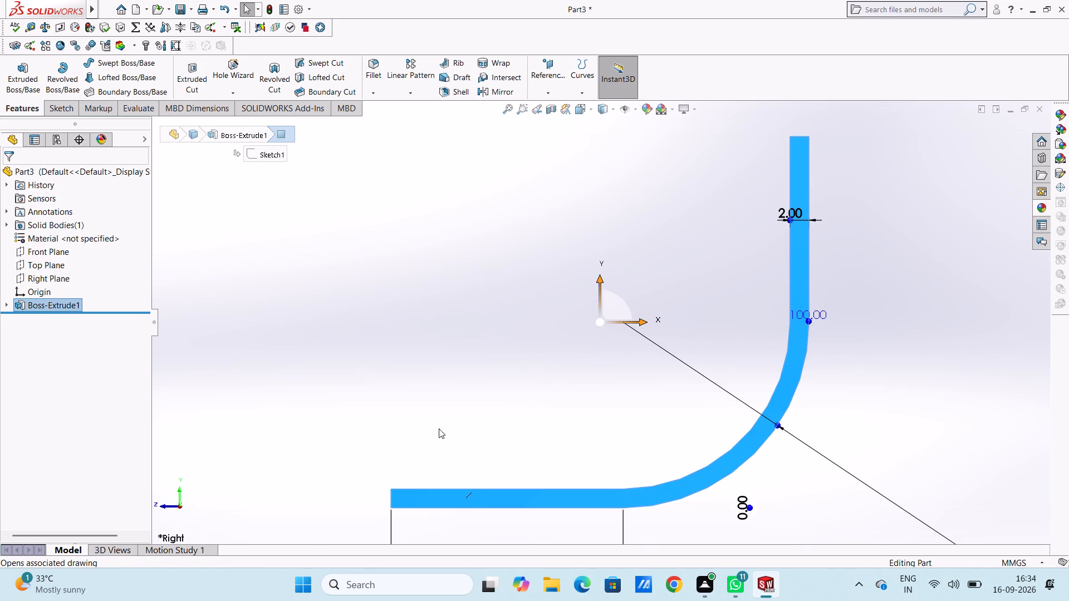
{"action": "left_click", "coordinate": [492, 494]}
{"action": "left_click", "coordinate": [542, 464]}
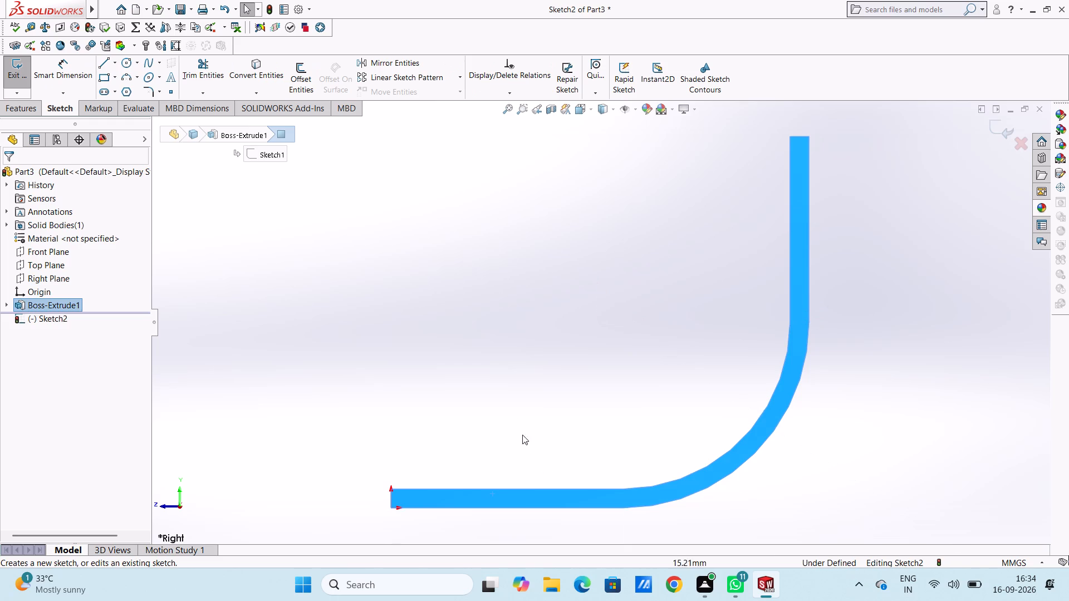
{"action": "left_click", "coordinate": [485, 366]}
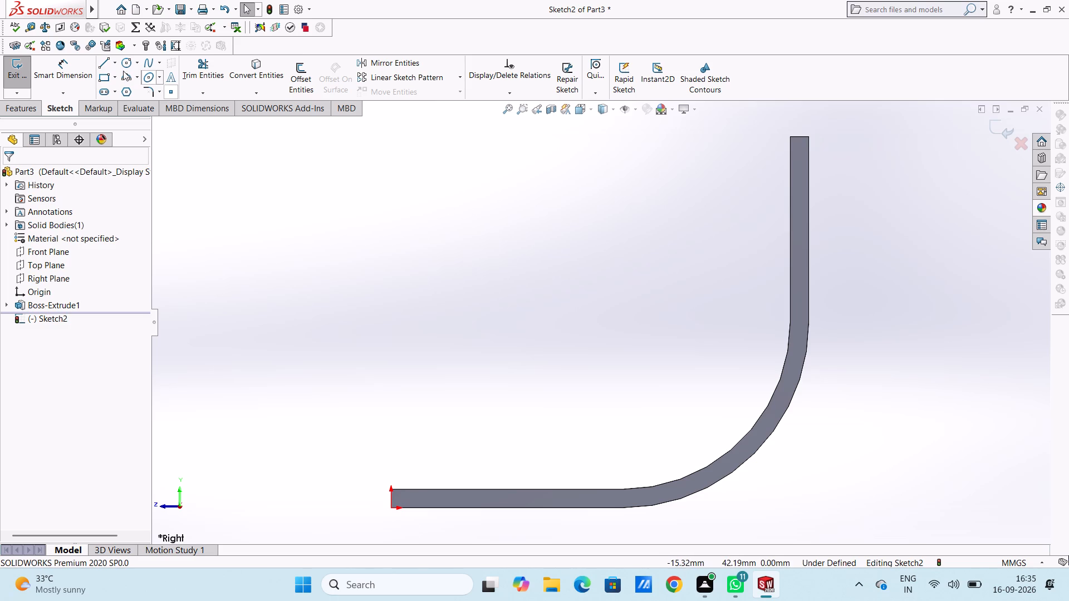
Draw a 45 mm horizontal line from the upright leg's outer top corner to the point vertically above the origin.
{"action": "left_click", "coordinate": [100, 67]}
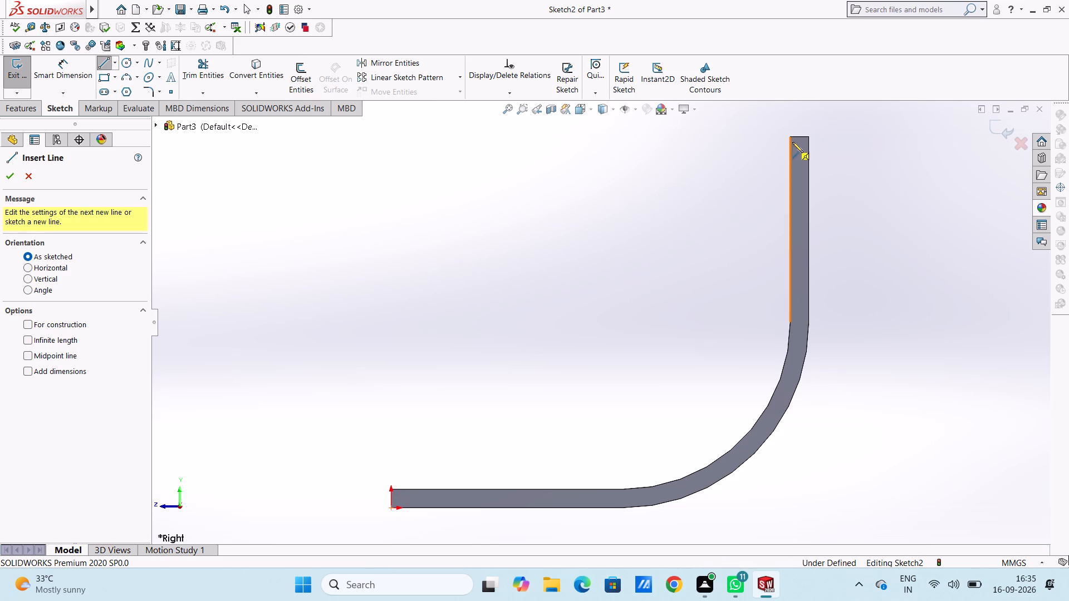
{"action": "left_click", "coordinate": [810, 136]}
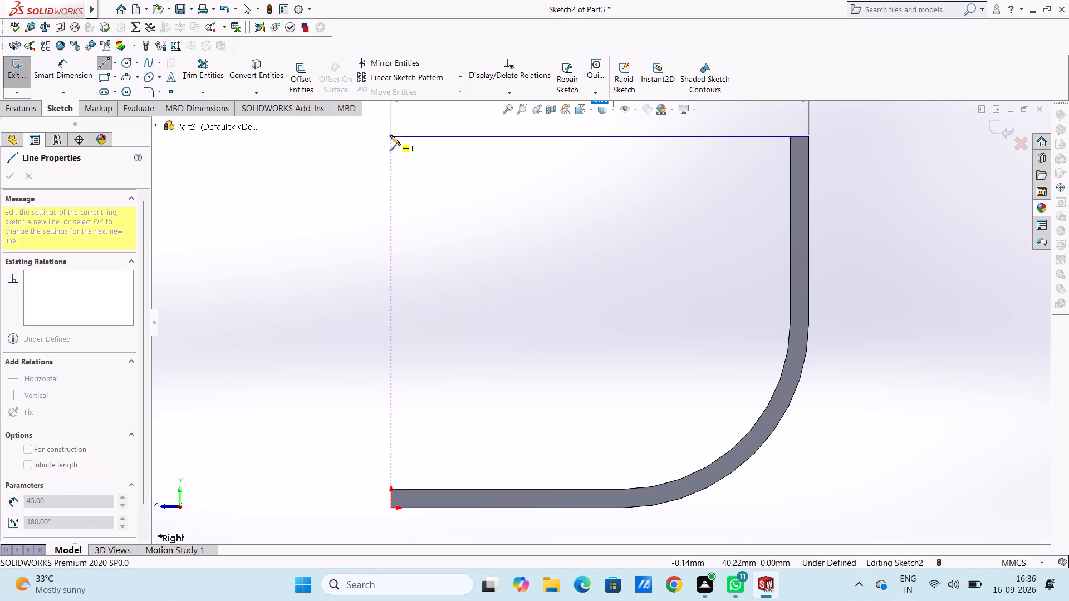
{"action": "scroll", "coordinate": [390, 135], "scroll_direction": "up", "scroll_amount": 1}
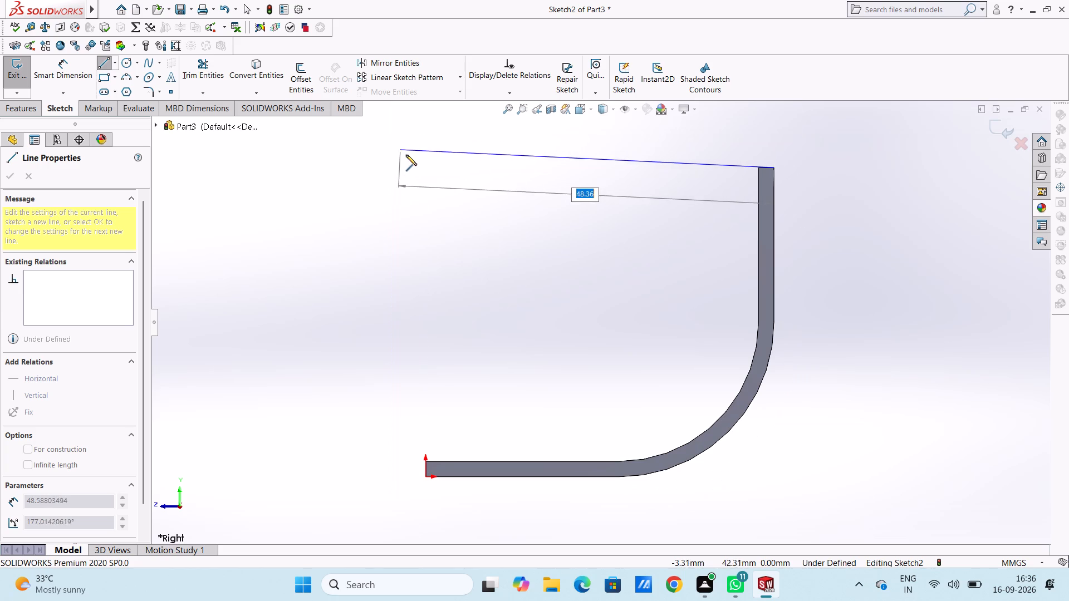
{"action": "left_click", "coordinate": [424, 166]}
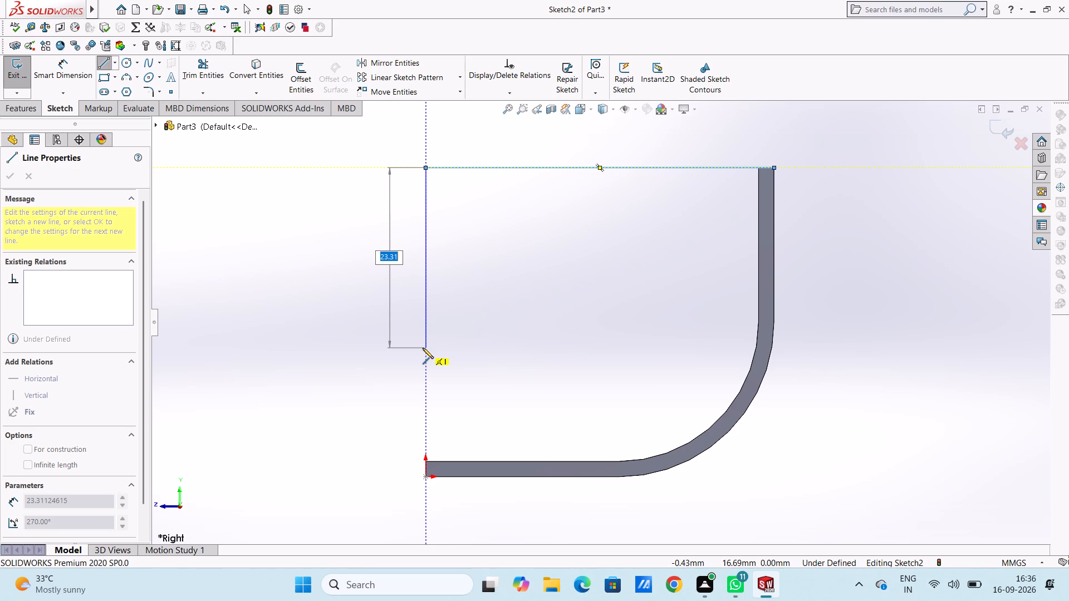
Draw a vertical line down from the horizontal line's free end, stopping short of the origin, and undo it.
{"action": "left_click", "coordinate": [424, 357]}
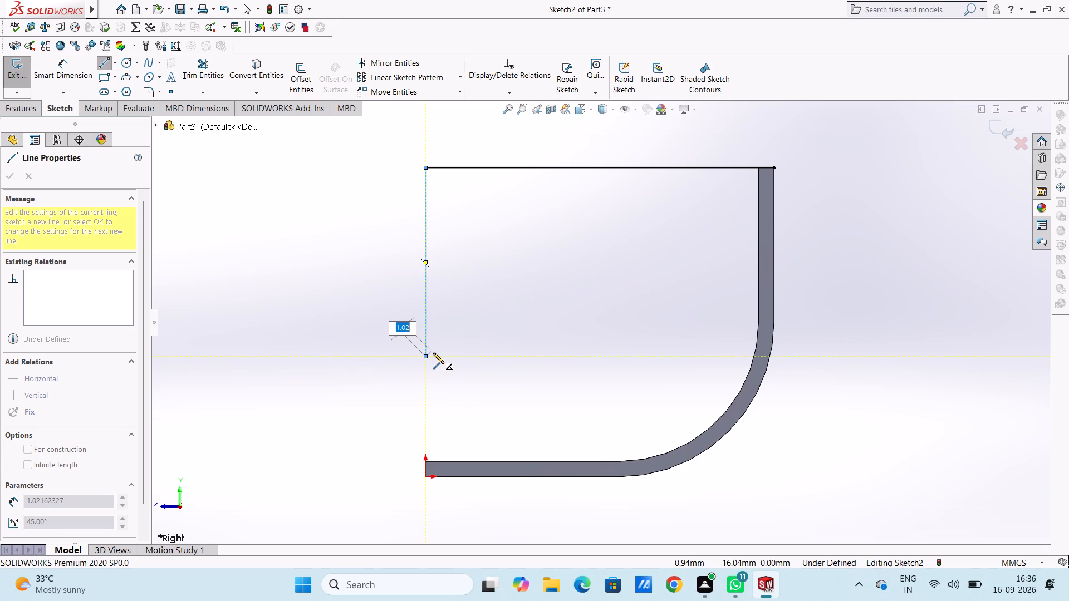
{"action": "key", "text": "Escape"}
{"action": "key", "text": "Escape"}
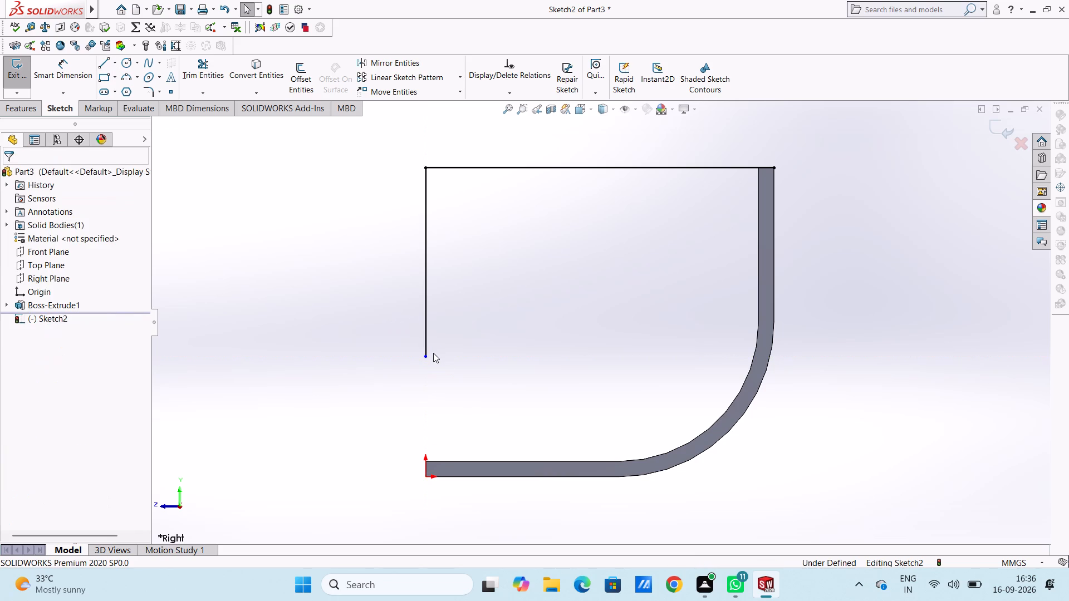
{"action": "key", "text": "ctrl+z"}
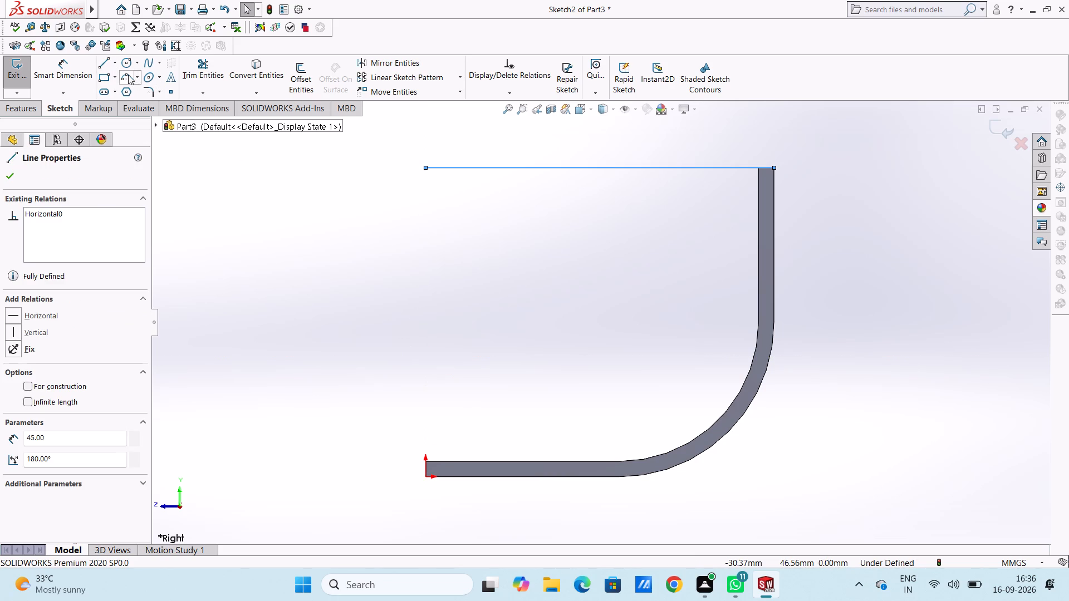
Draw a vertical line from the top line's free end to the origin and a 25 mm line along the bottom edge to the bend.
{"action": "left_click", "coordinate": [106, 66]}
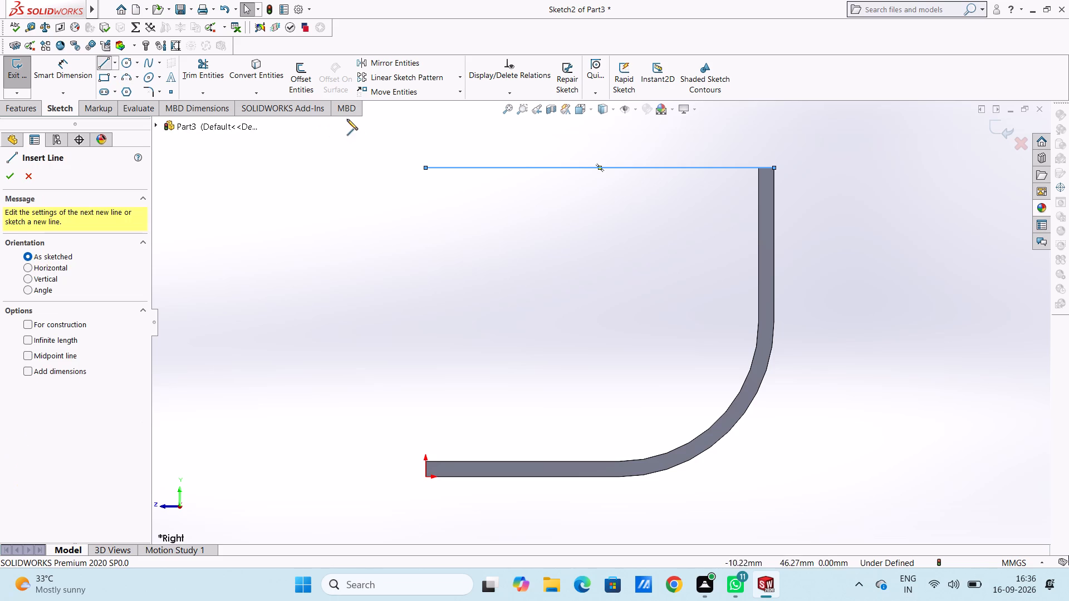
{"action": "left_click", "coordinate": [424, 169]}
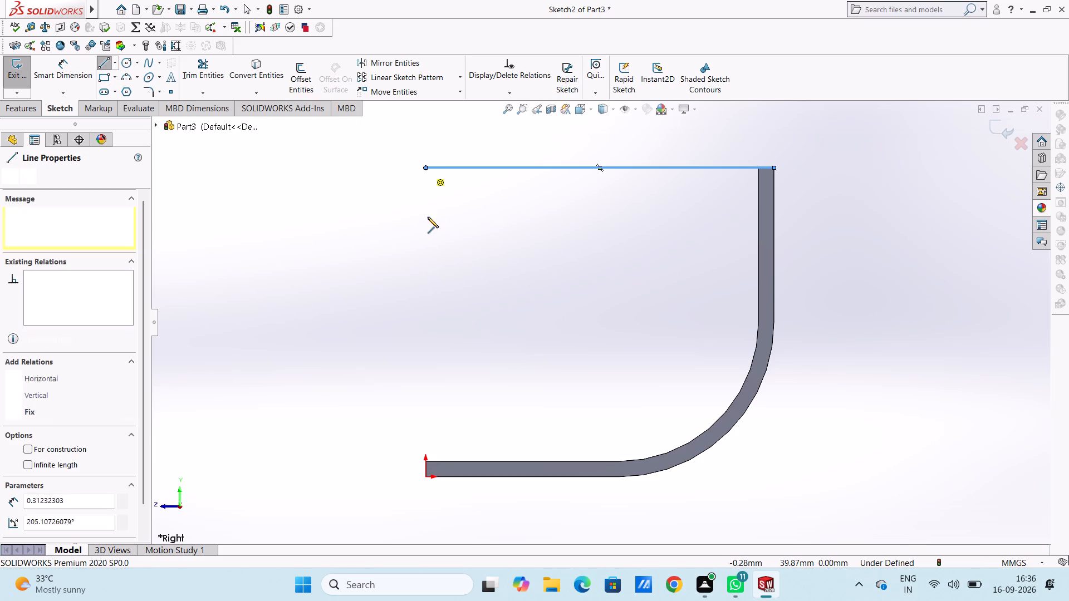
{"action": "left_click", "coordinate": [426, 477]}
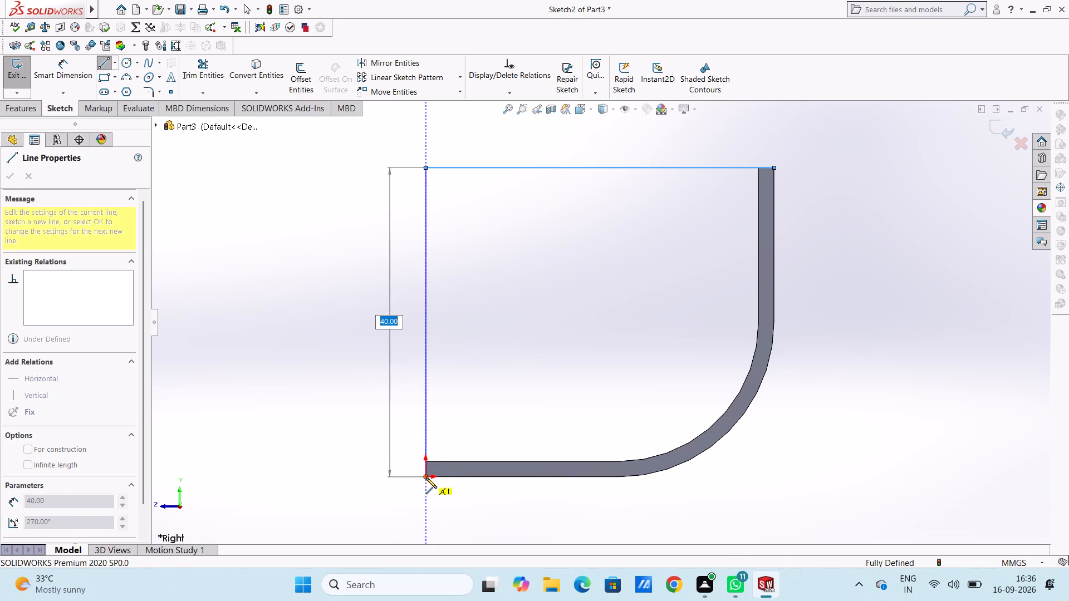
{"action": "left_click", "coordinate": [619, 477]}
{"action": "key", "text": "Escape"}
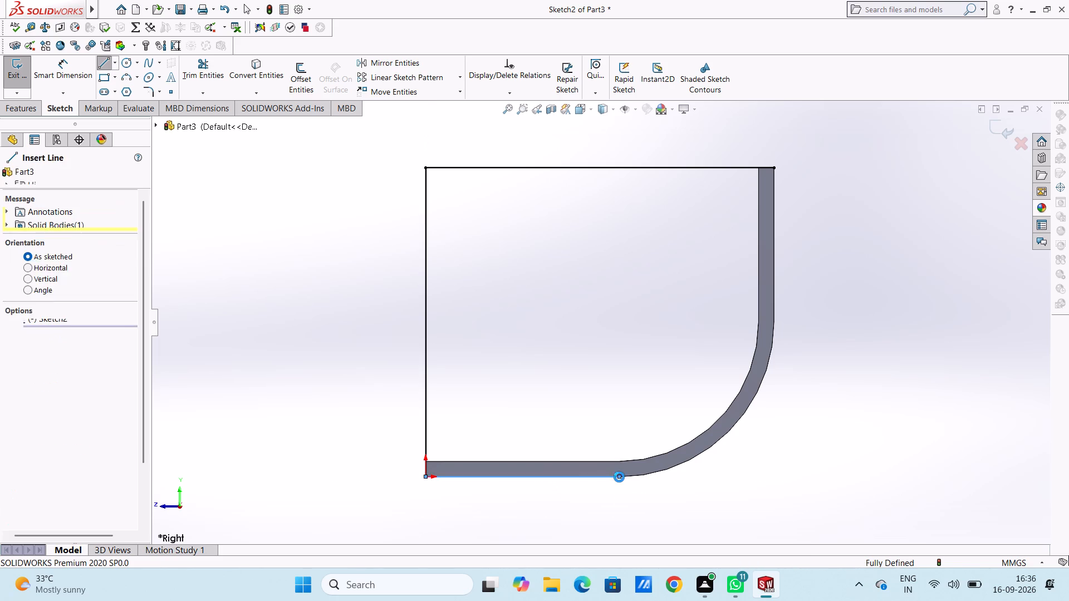
Draw a 20 mm radius three-point arc along the bend's outer edge, joining the upright leg to the bottom line.
{"action": "key", "text": "Escape"}
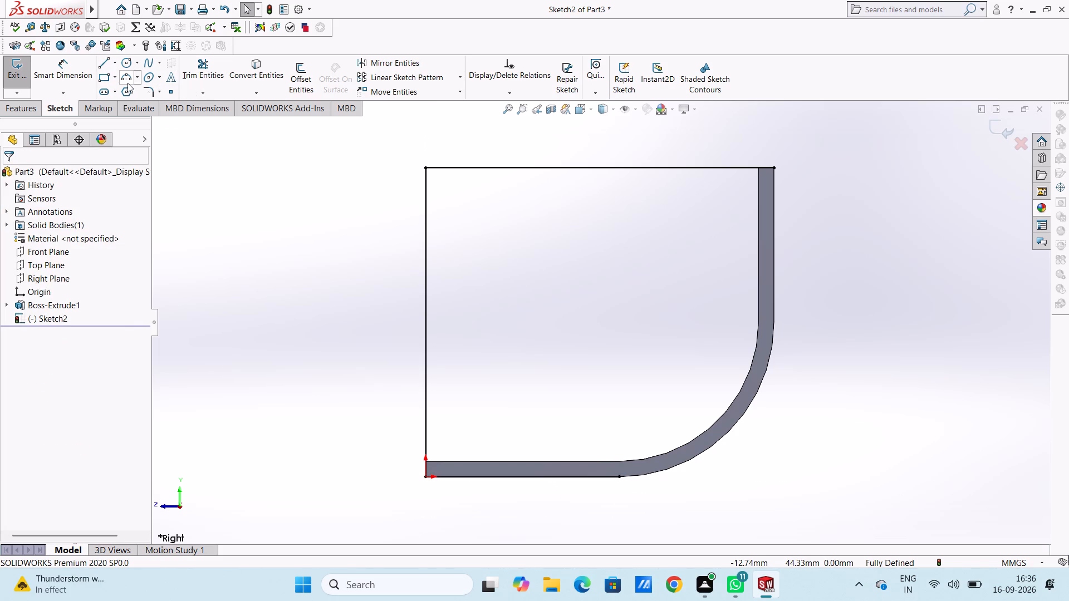
{"action": "left_click", "coordinate": [128, 83]}
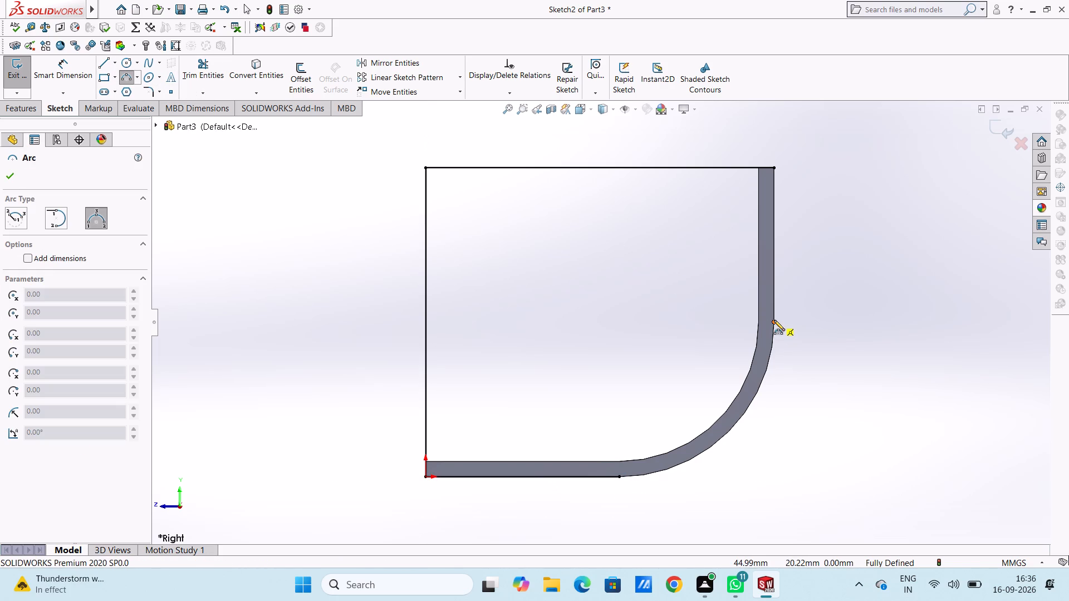
{"action": "left_click", "coordinate": [774, 320]}
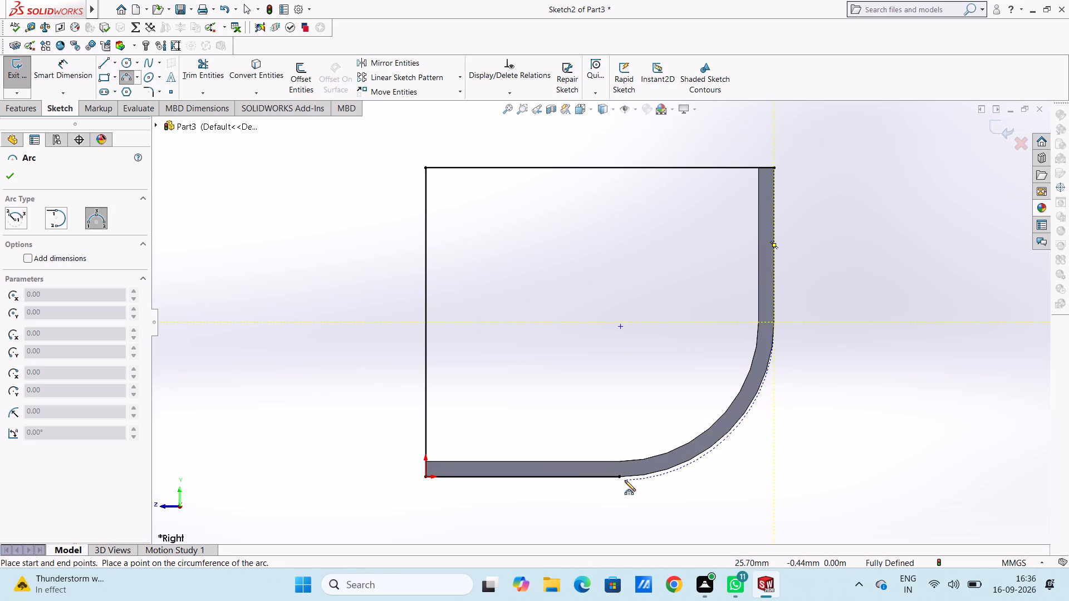
{"action": "left_click", "coordinate": [622, 479]}
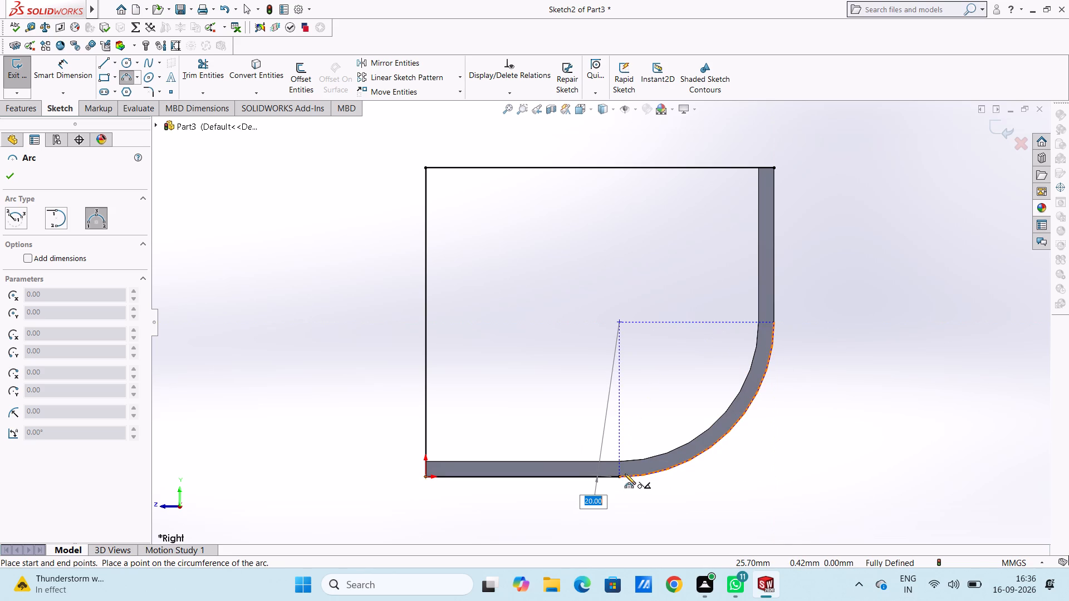
{"action": "left_click", "coordinate": [625, 474]}
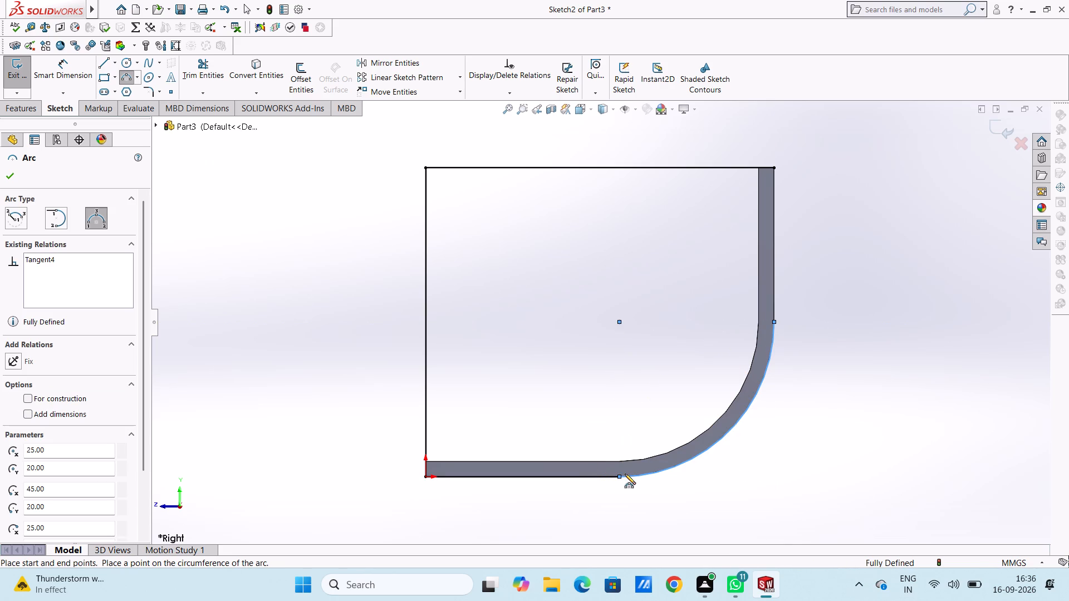
{"action": "key", "text": "Escape"}
{"action": "key", "text": "Escape"}
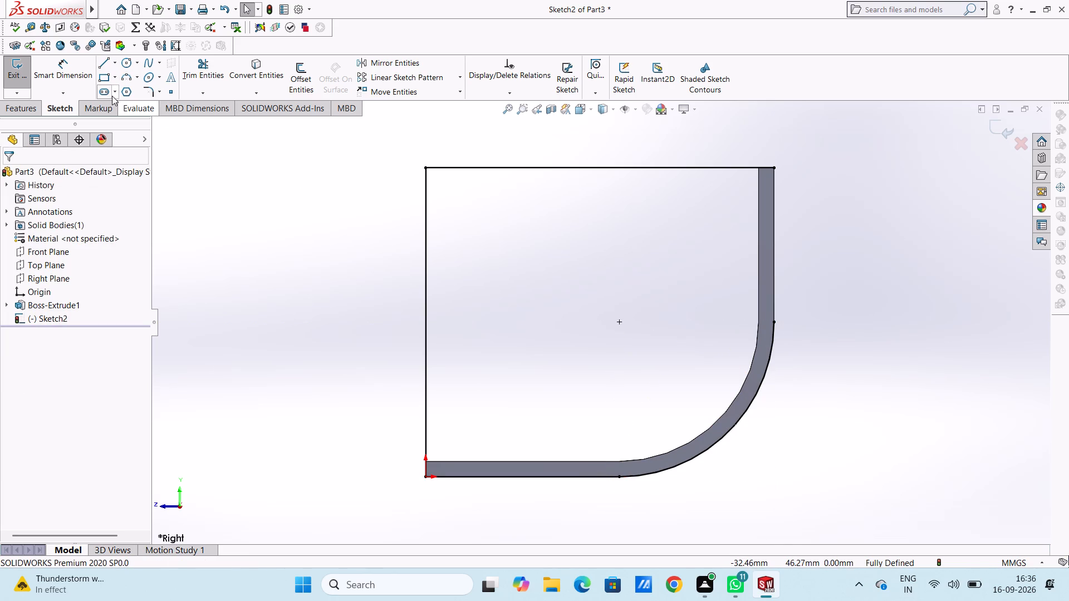
Draw a 20 mm vertical line along the upright leg's outer edge, from its top corner to the arc's end, closing the profile.
{"action": "left_click", "coordinate": [107, 65]}
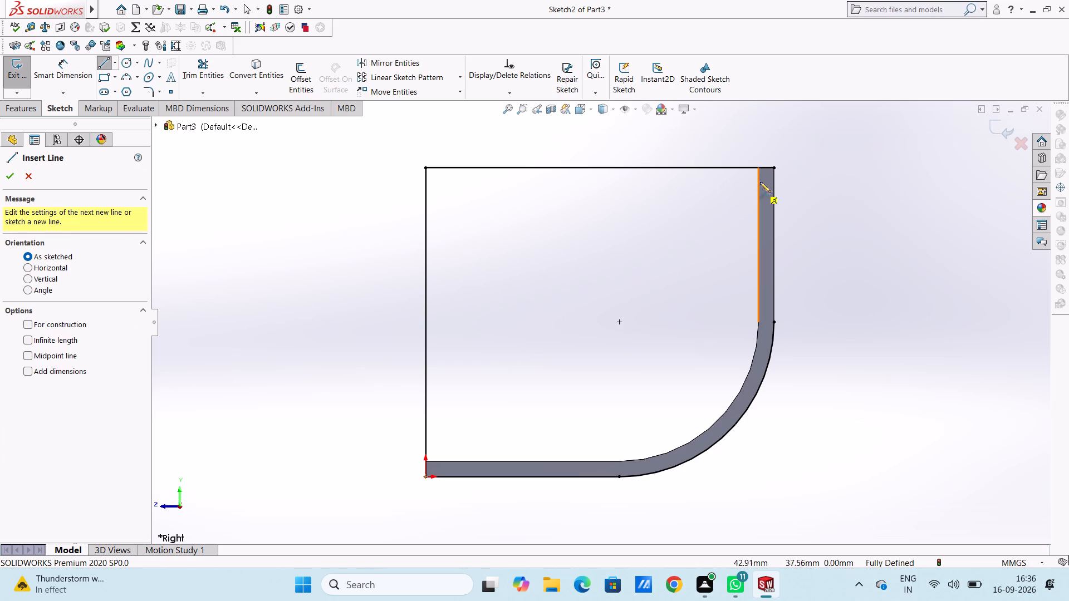
{"action": "left_click", "coordinate": [774, 169]}
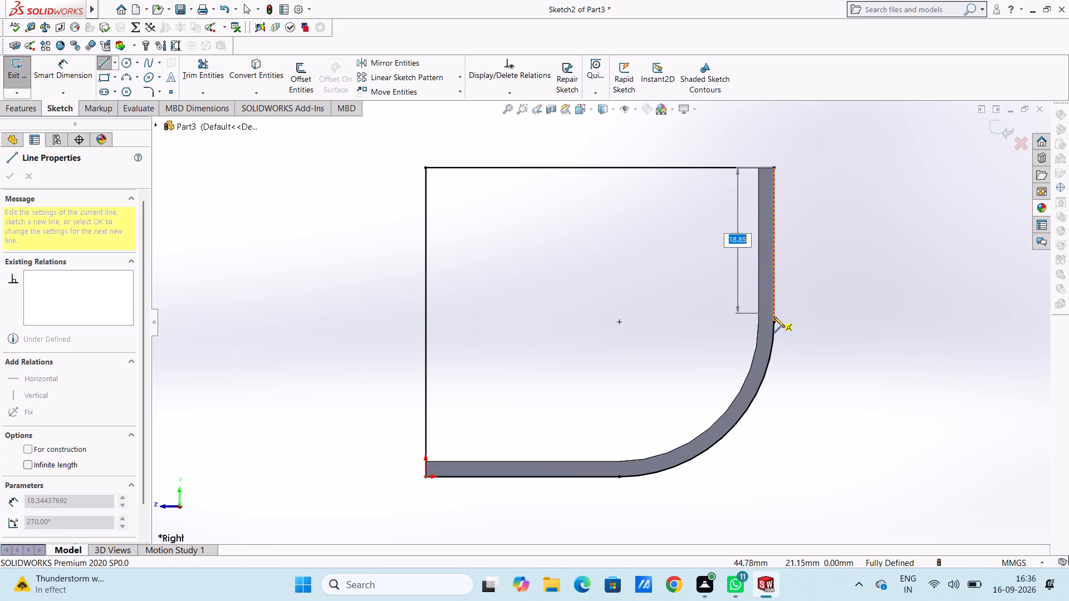
{"action": "left_click", "coordinate": [775, 322]}
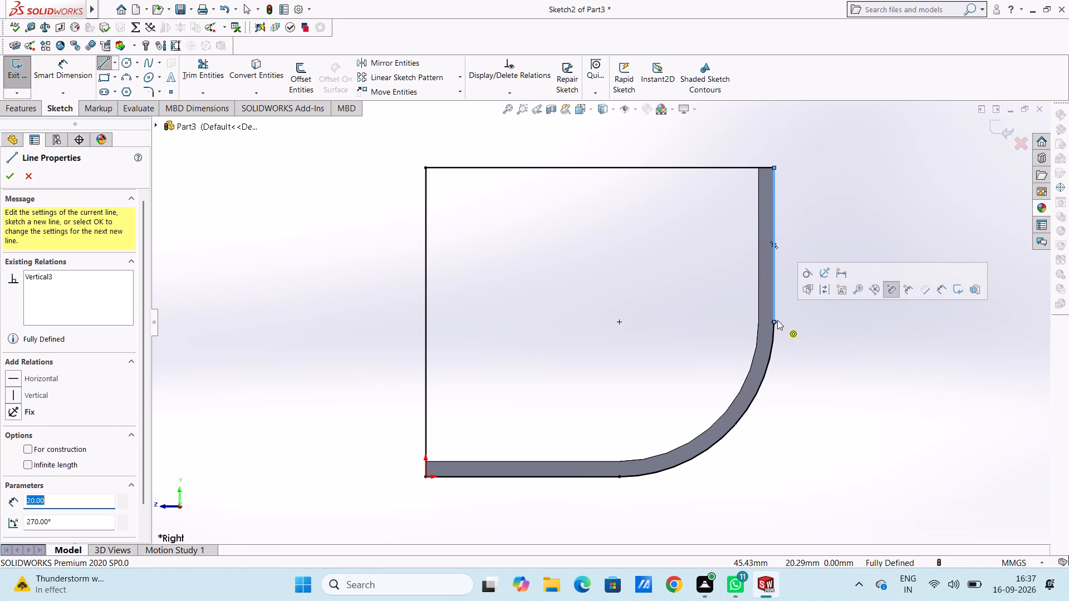
{"action": "key", "text": "Escape"}
{"action": "key", "text": "Escape"}
{"action": "key", "text": "Escape"}
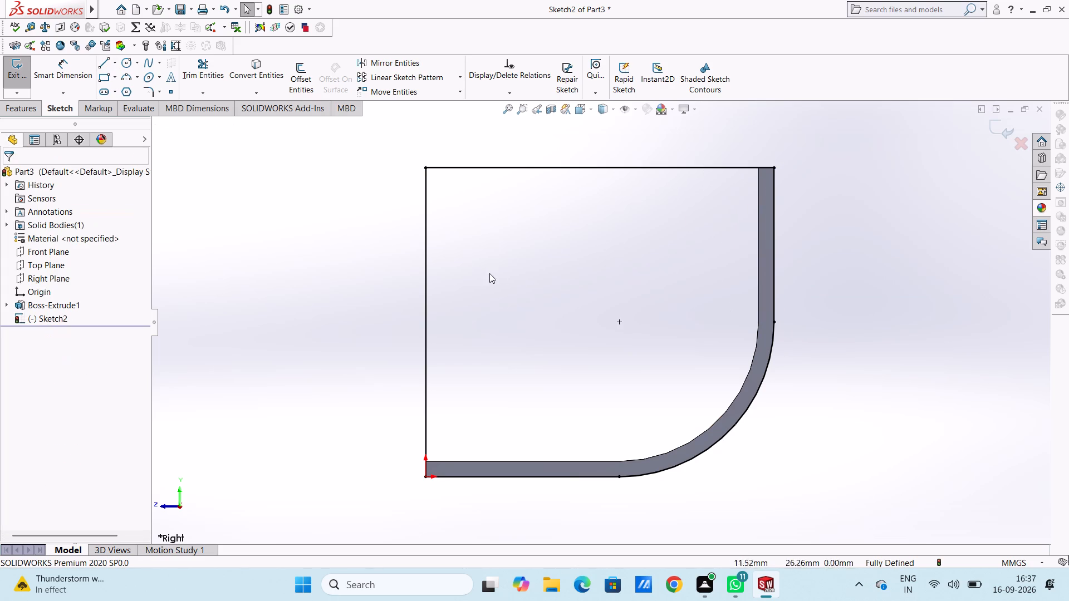
Extrude the closed end profile as a blind 1 mm boss in the reversed direction, into the body, with merged result.
{"action": "middle_click_drag", "start_coordinate": [361, 265], "coordinate": [427, 304]}
{"action": "scroll", "coordinate": [424, 299], "scroll_direction": "up", "scroll_amount": 4}
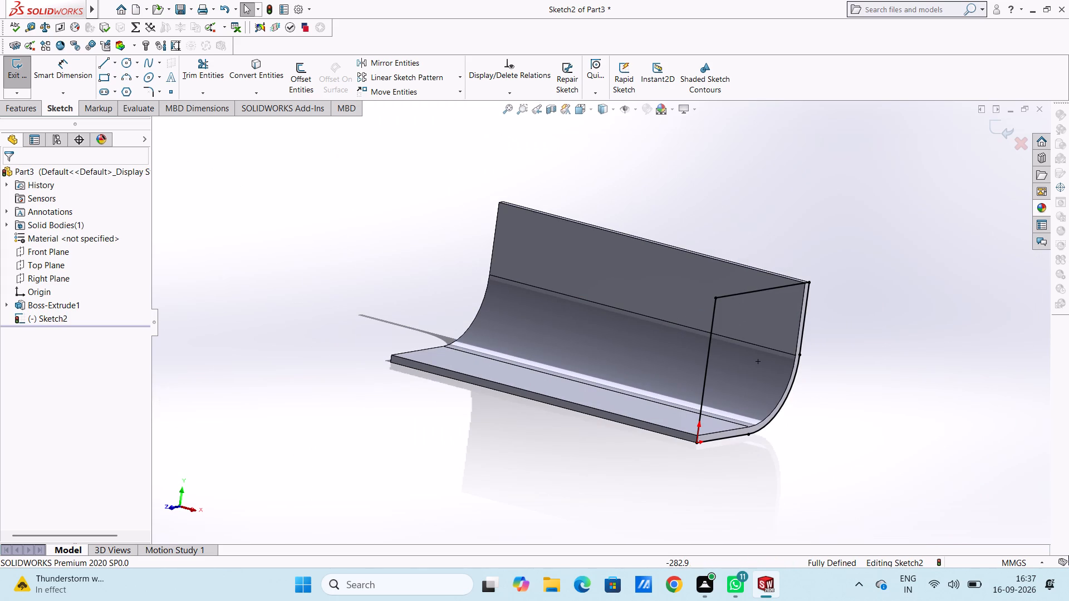
{"action": "left_click", "coordinate": [16, 113]}
{"action": "left_click", "coordinate": [16, 87]}
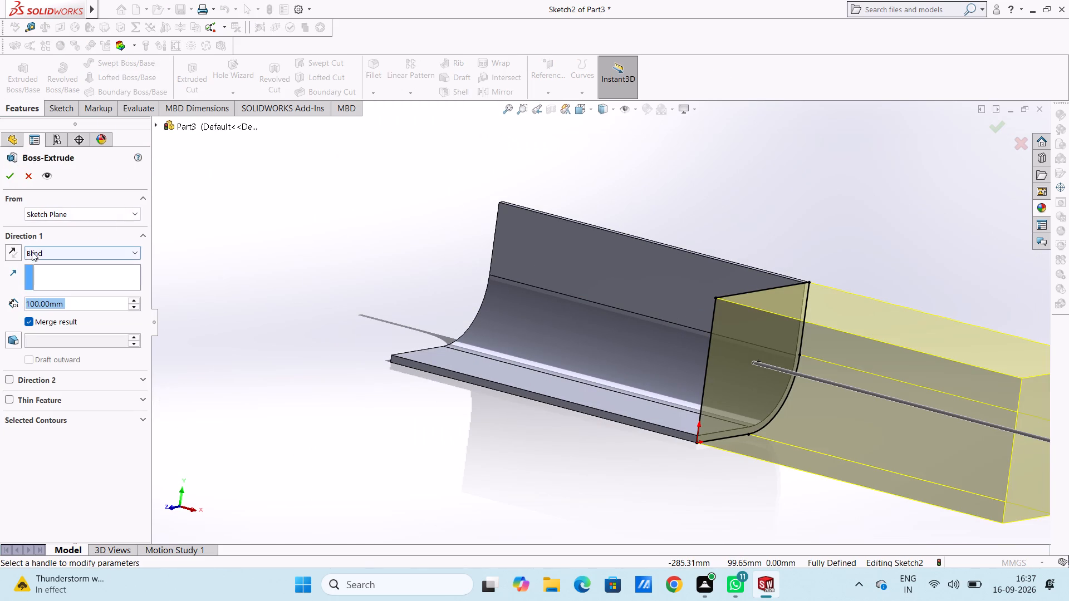
{"action": "left_click", "coordinate": [12, 249]}
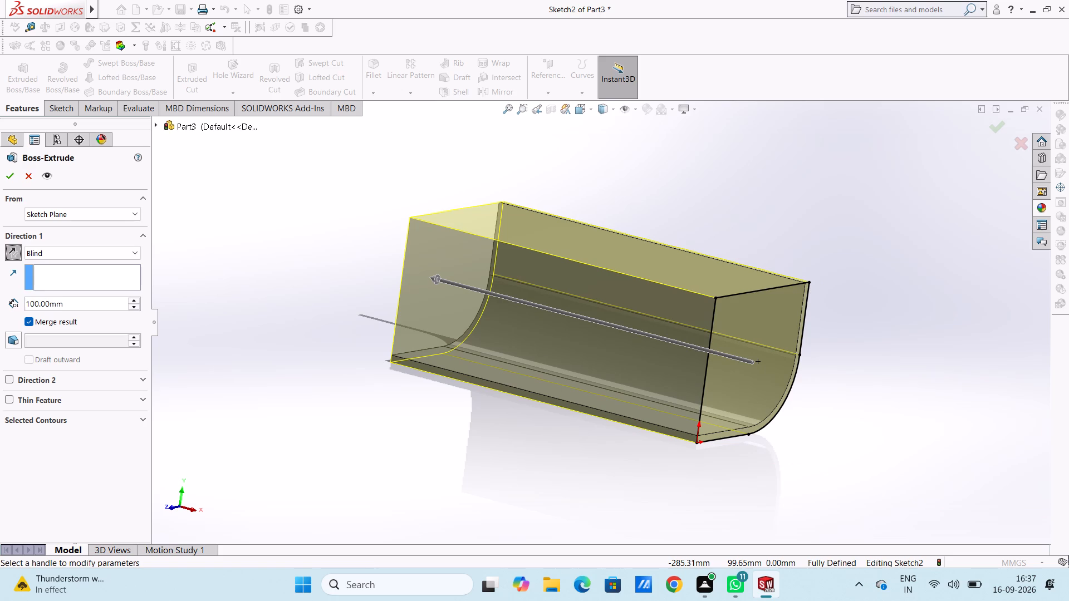
{"action": "double_click", "coordinate": [81, 306]}
{"action": "key", "text": "1"}
{"action": "key", "text": "Return"}
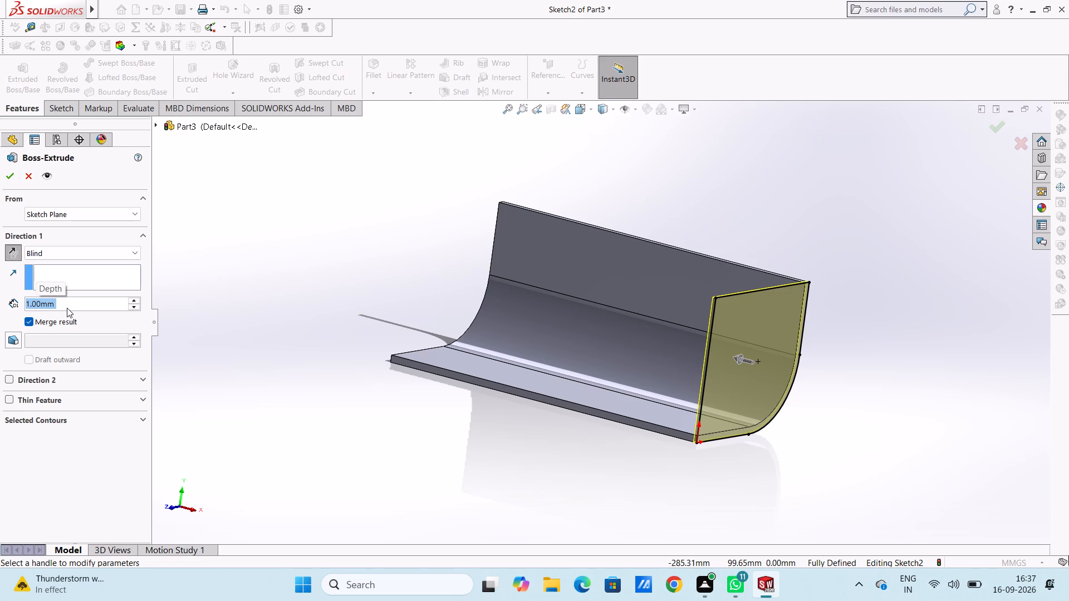
{"action": "left_click", "coordinate": [8, 174]}
{"action": "left_click", "coordinate": [215, 215]}
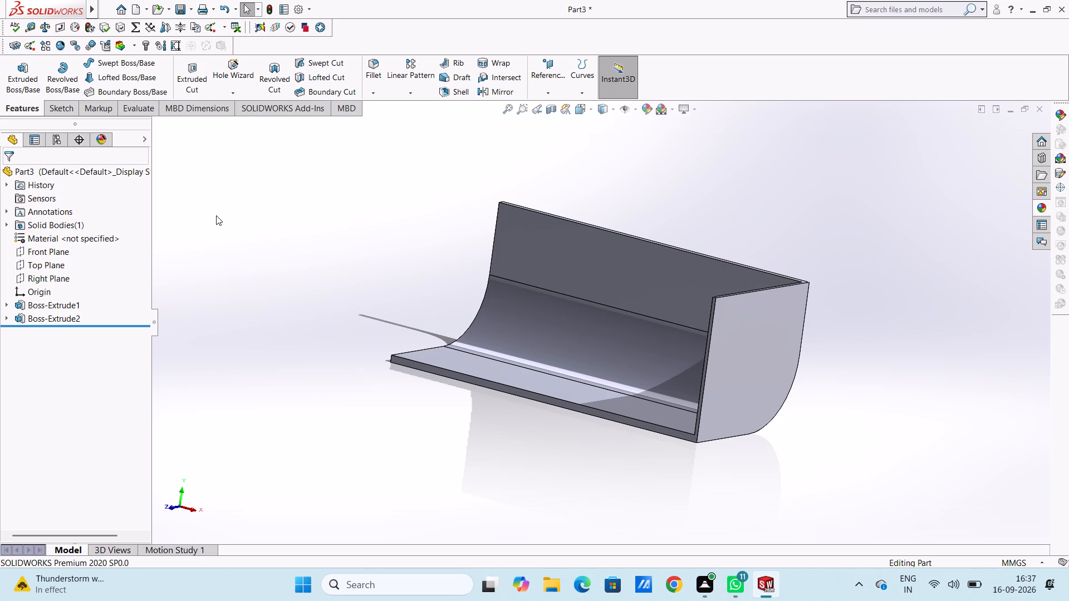
Open a new sketch on the L-shaped face at the body's open end, viewed from the Left view.
{"action": "middle_click_drag", "start_coordinate": [217, 221], "coordinate": [163, 238]}
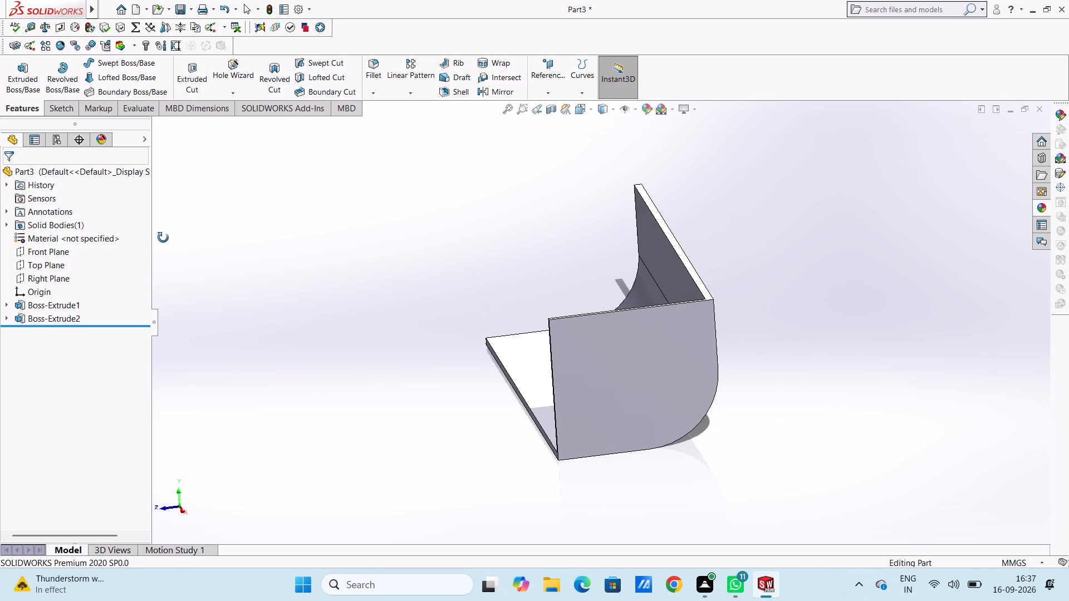
{"action": "middle_click_drag", "start_coordinate": [163, 238], "coordinate": [320, 306]}
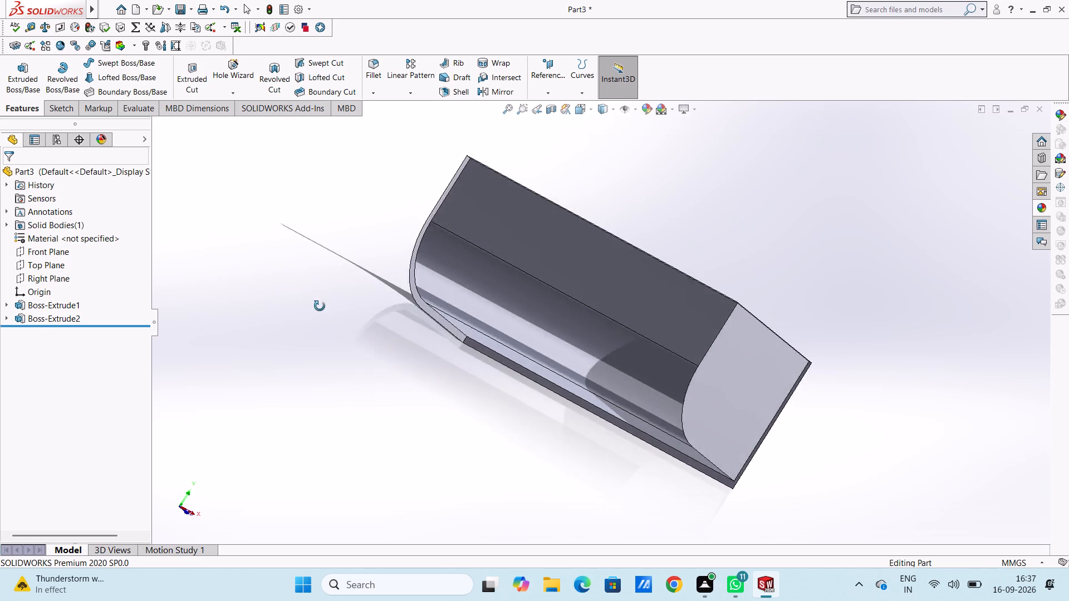
{"action": "middle_click_drag", "start_coordinate": [320, 306], "coordinate": [340, 318]}
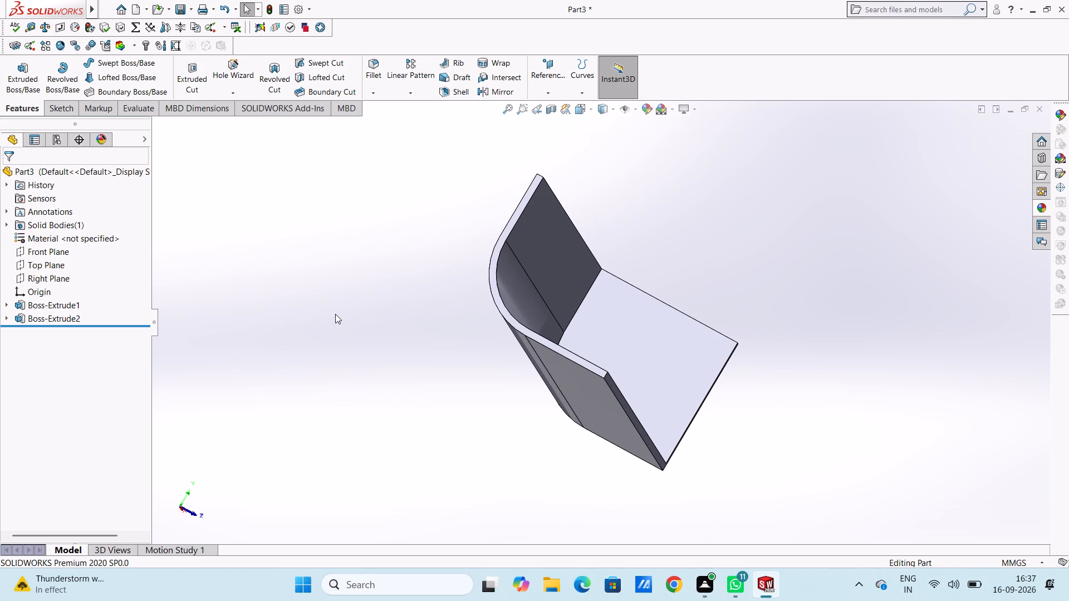
{"action": "key", "text": "ctrl+4"}
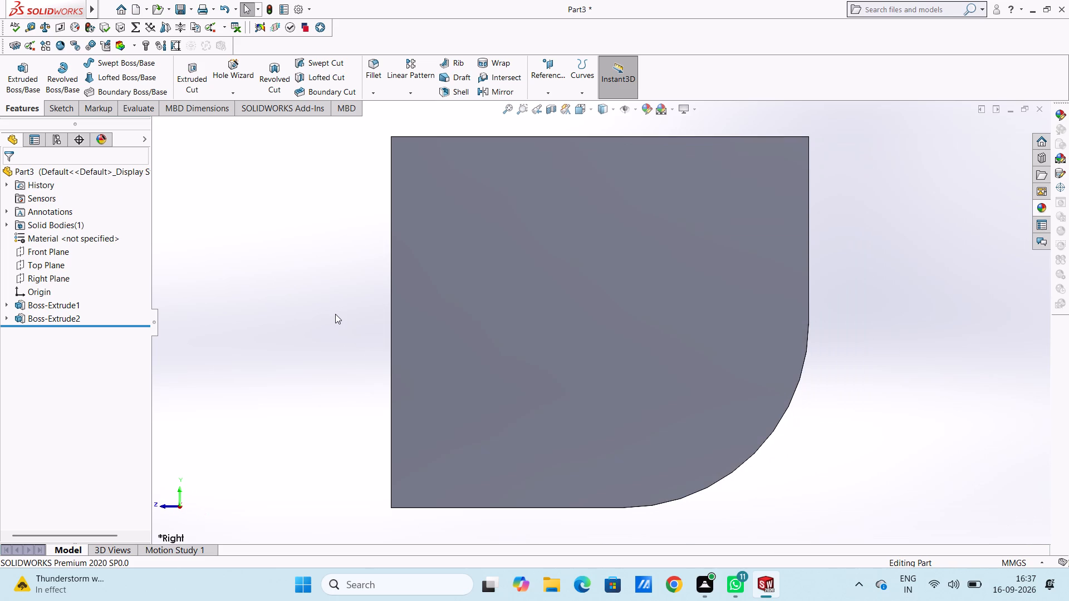
{"action": "key", "text": "ctrl+3"}
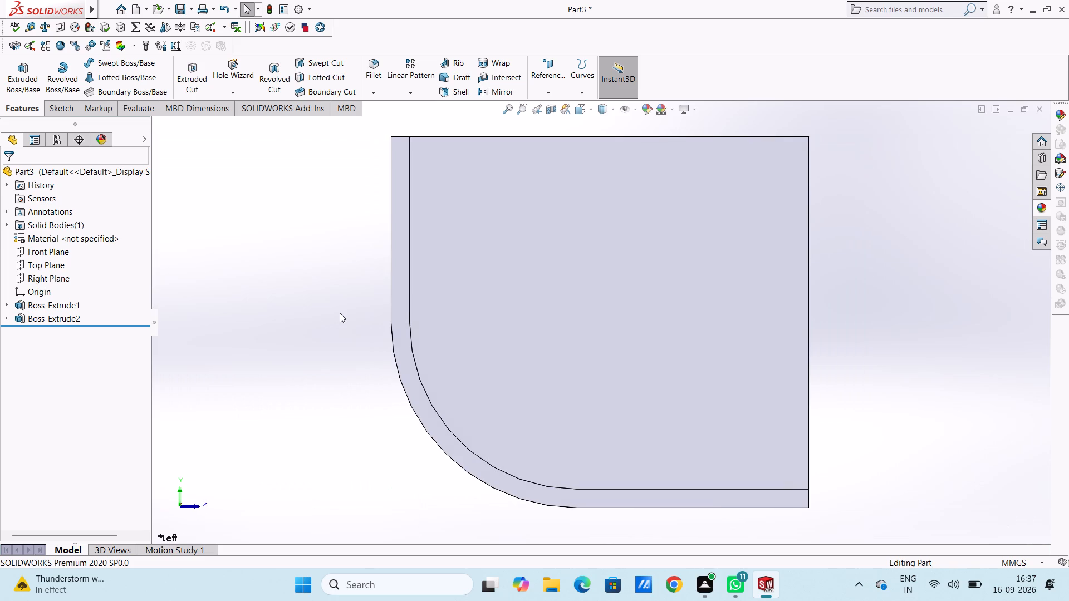
{"action": "left_click", "coordinate": [401, 296]}
{"action": "left_click", "coordinate": [453, 263]}
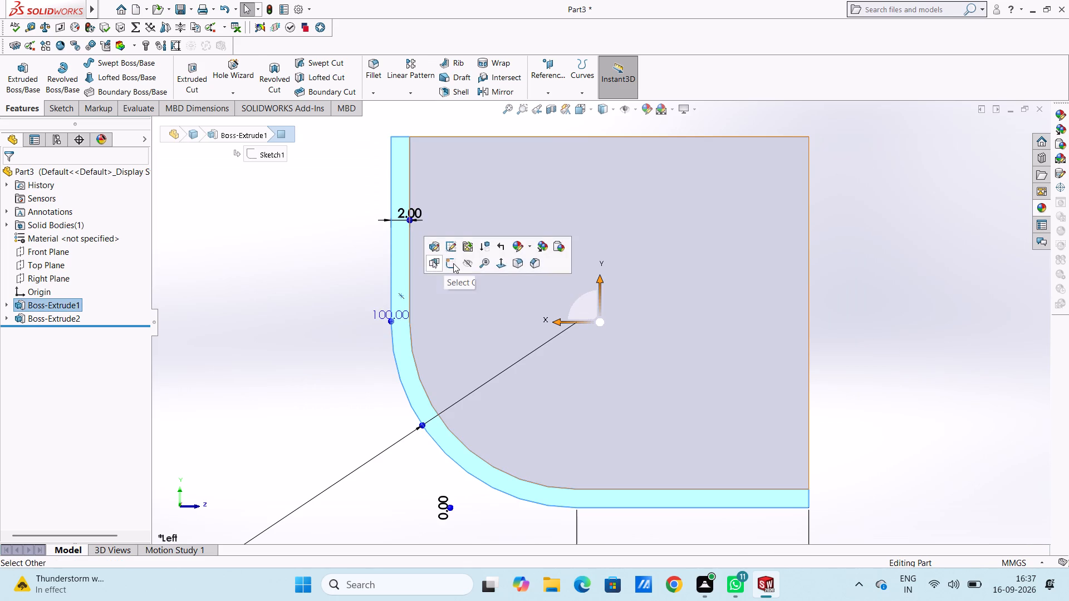
{"action": "left_click", "coordinate": [339, 276]}
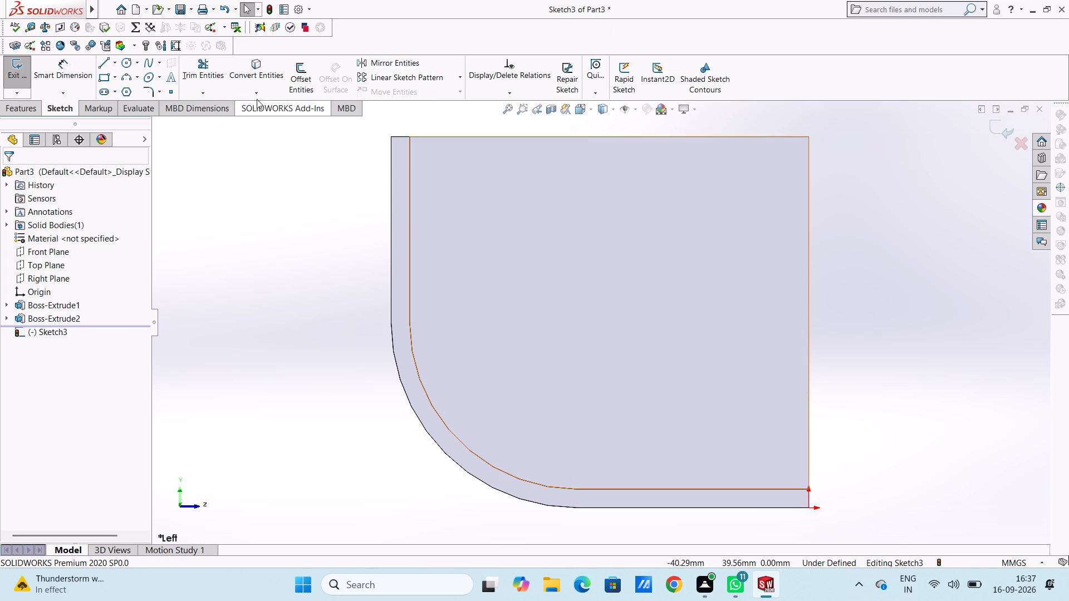
Draw connected lines from the bend up the upright leg, across the top, 40 mm down to the origin, and along the bottom edge to the bend.
{"action": "left_click", "coordinate": [109, 63]}
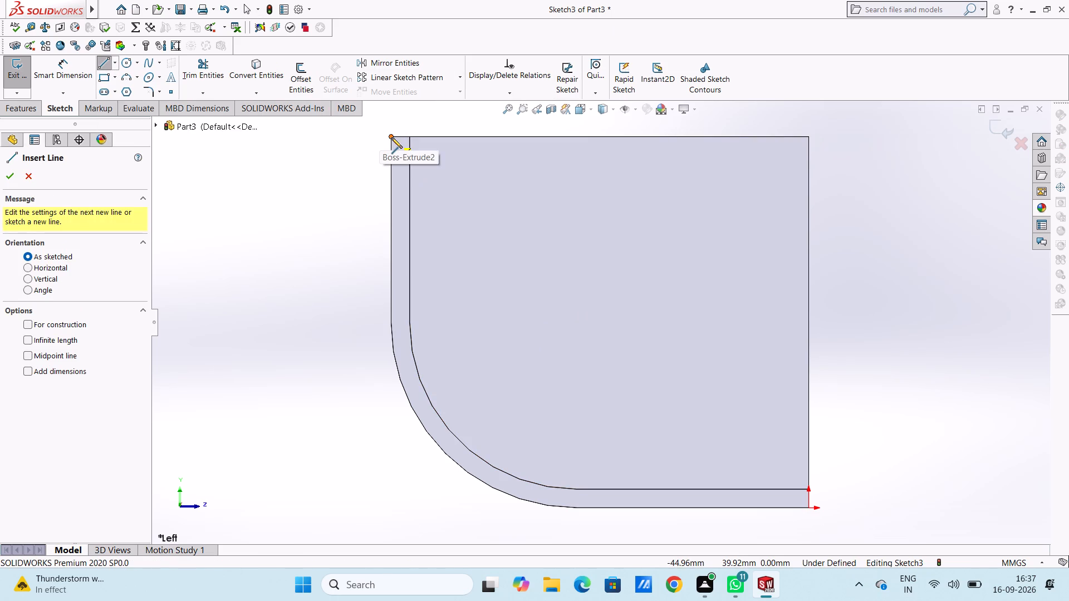
{"action": "left_click", "coordinate": [389, 323]}
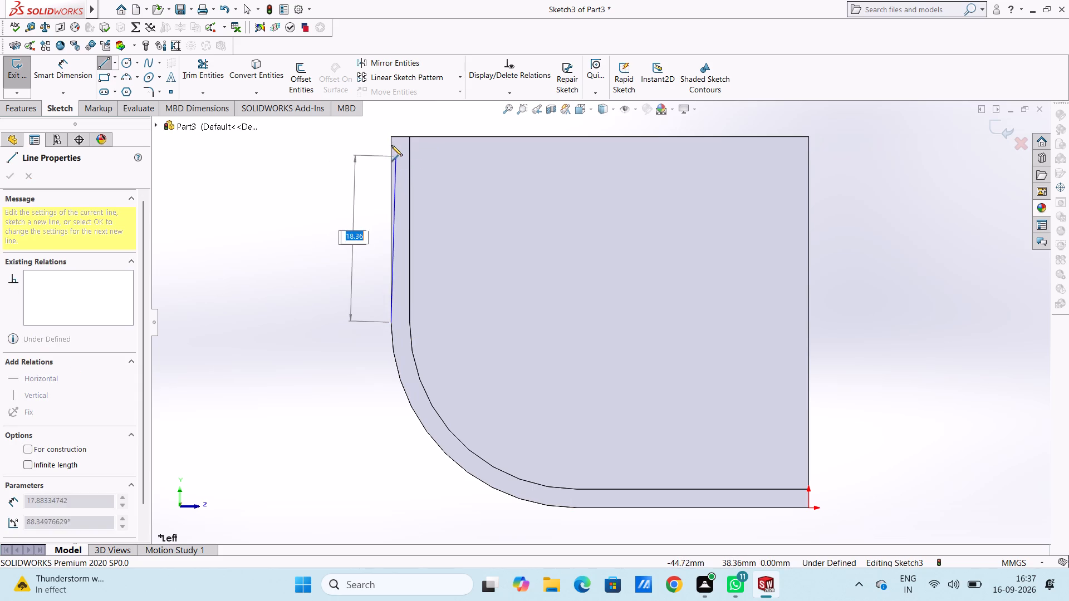
{"action": "left_click", "coordinate": [389, 137]}
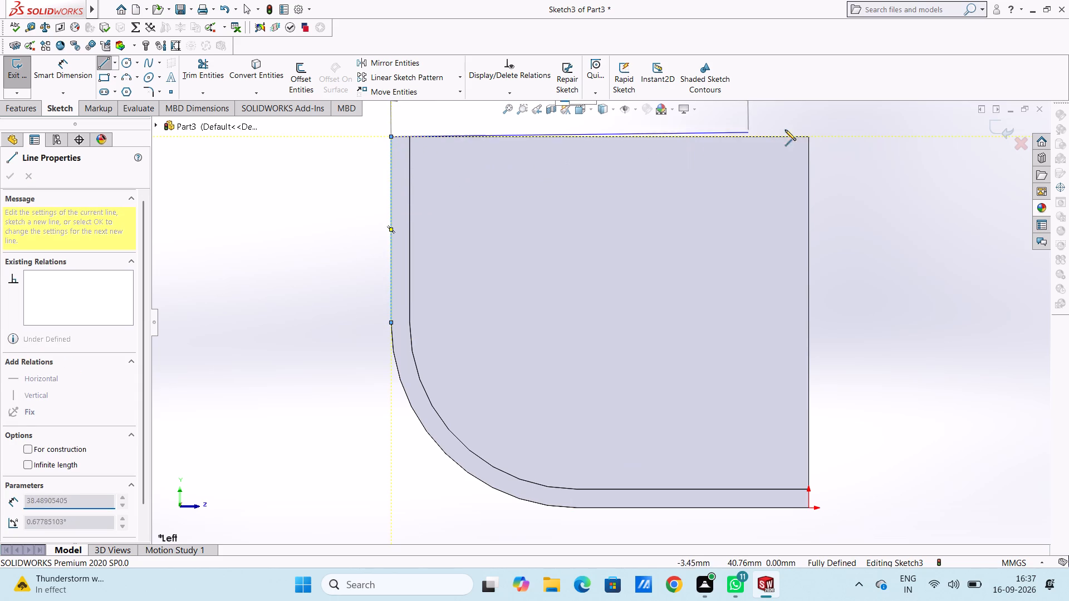
{"action": "left_click", "coordinate": [811, 138]}
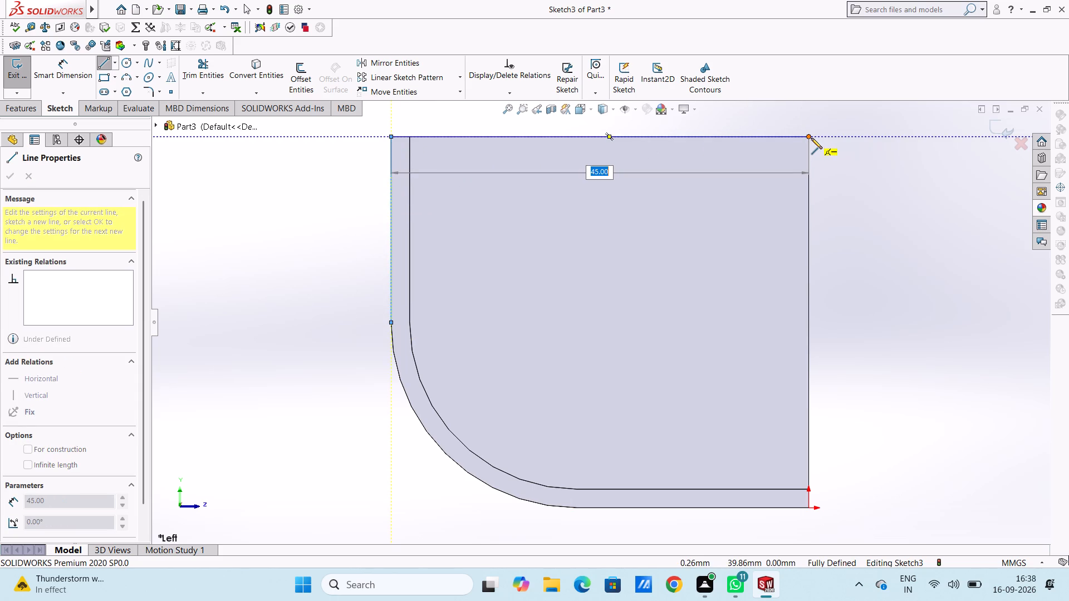
{"action": "left_click", "coordinate": [812, 506]}
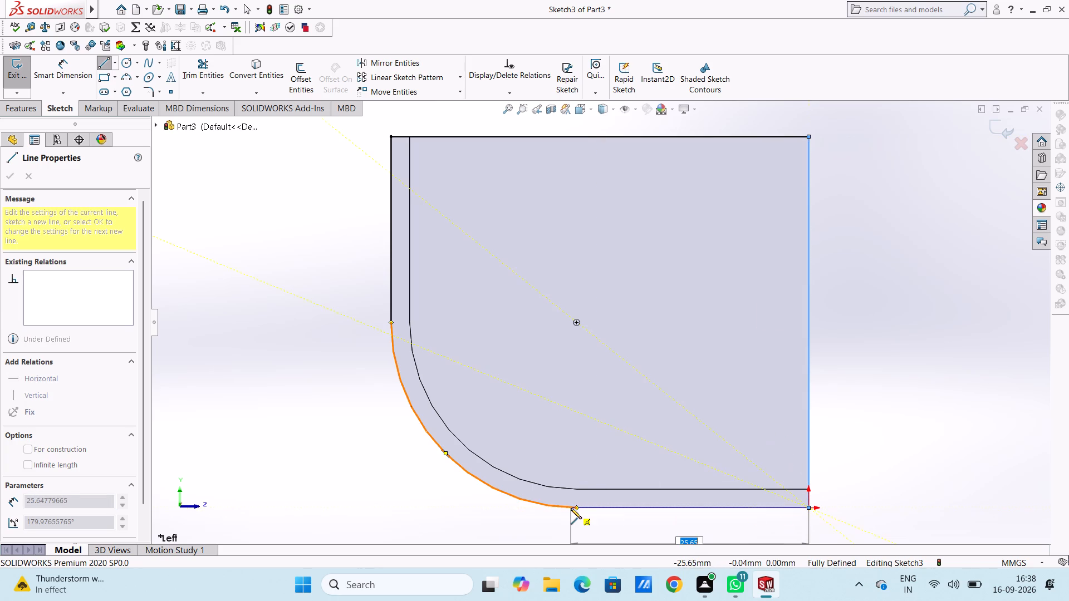
{"action": "left_click", "coordinate": [575, 509]}
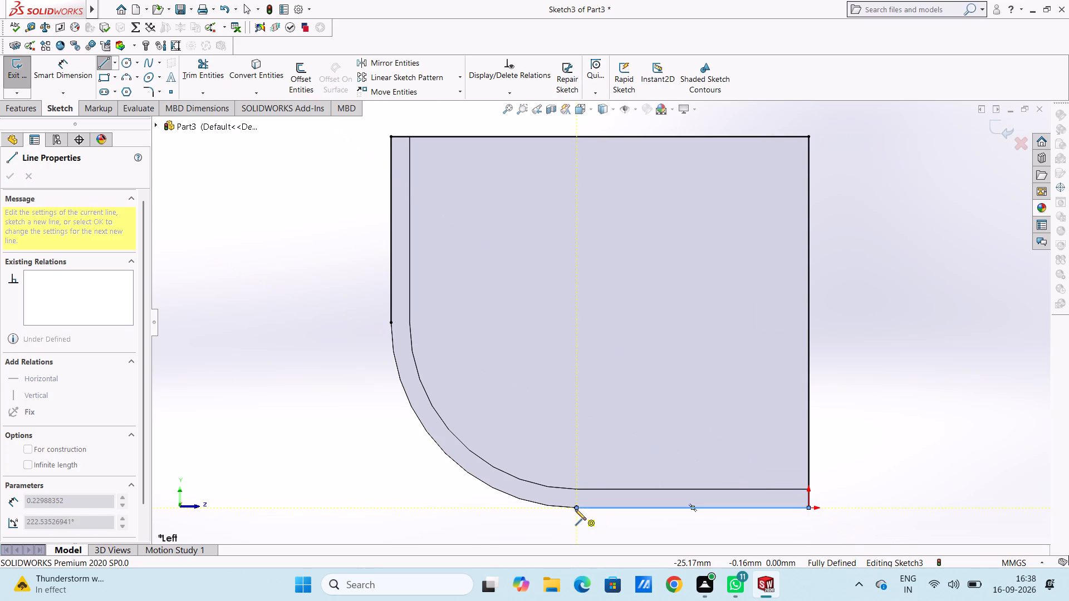
{"action": "key", "text": "Escape"}
{"action": "key", "text": "Escape"}
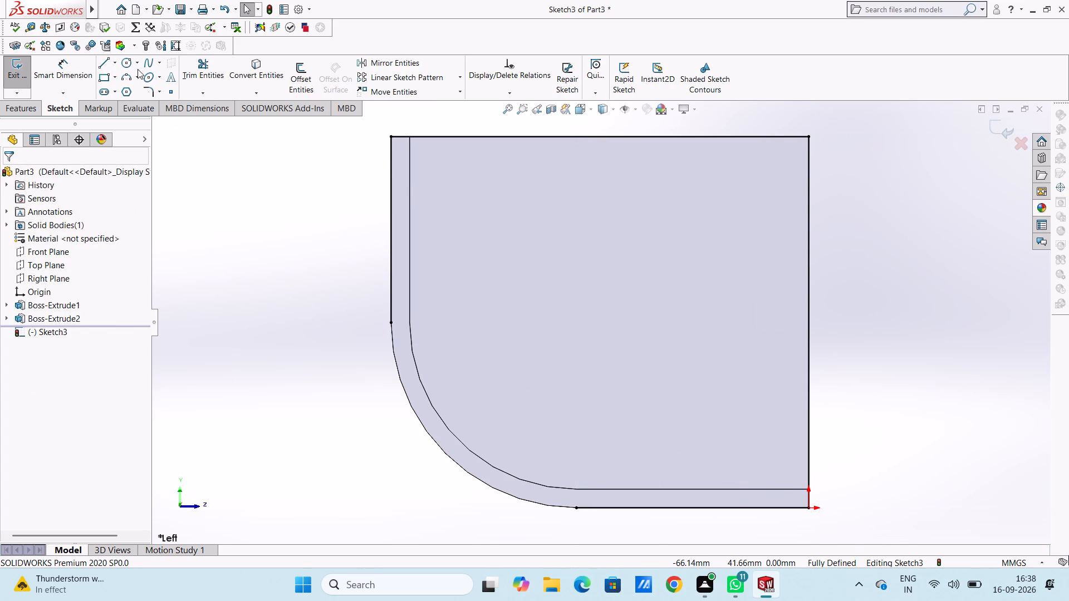
Draw a three-point arc along the bend's outer edge between the two open line ends to close the second end profile.
{"action": "left_click", "coordinate": [126, 80]}
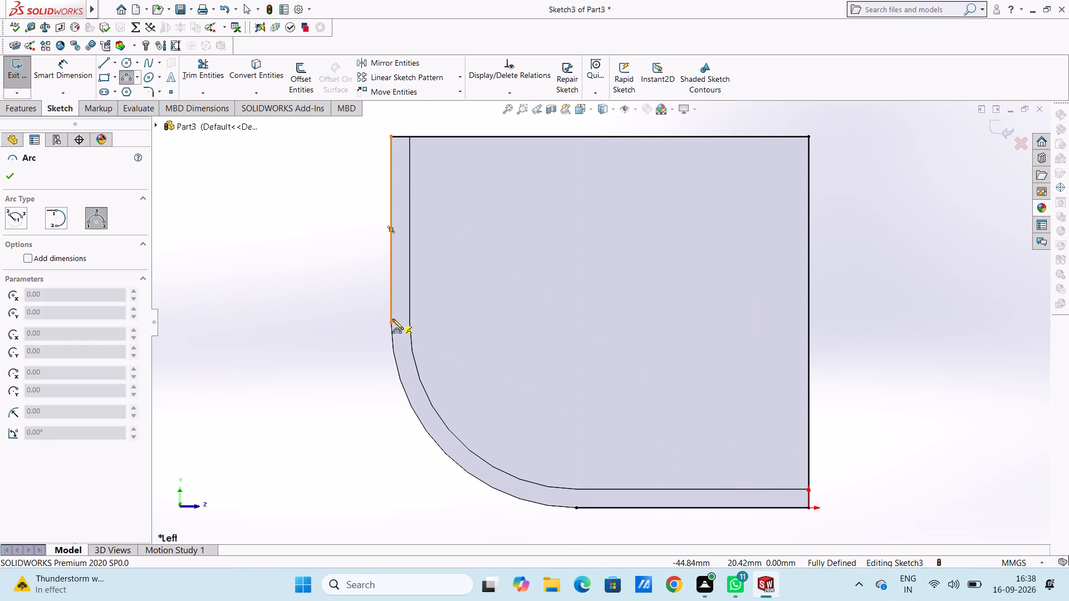
{"action": "left_click", "coordinate": [390, 323]}
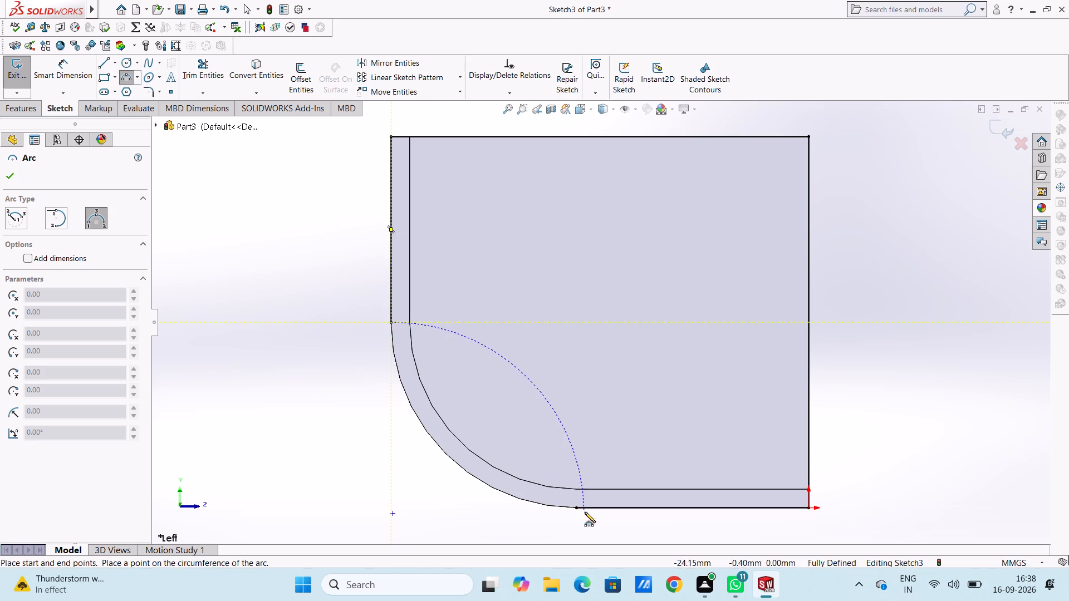
{"action": "left_click", "coordinate": [577, 508]}
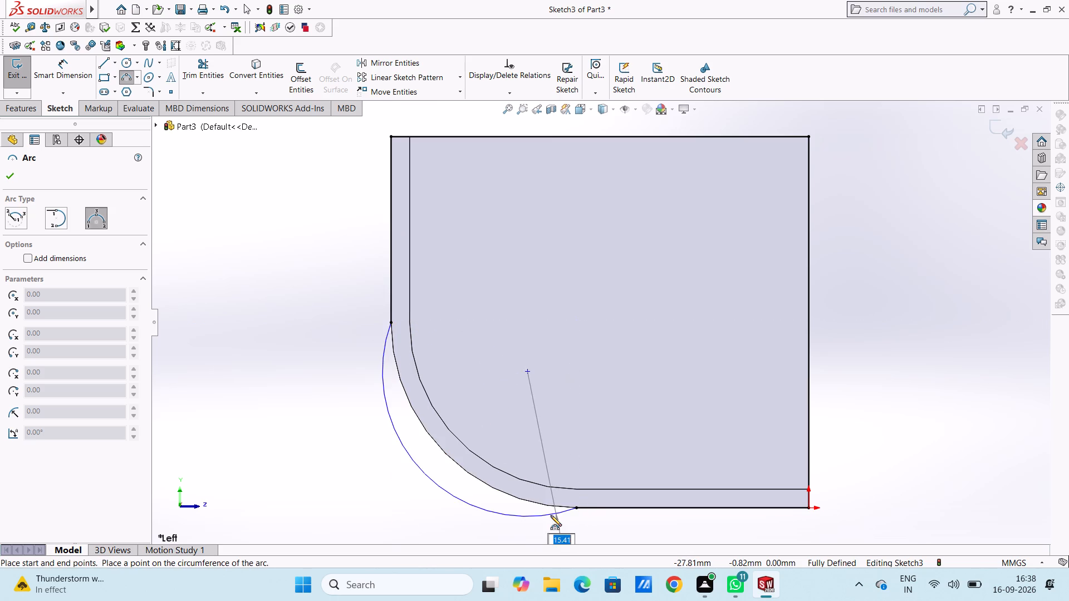
{"action": "left_click", "coordinate": [560, 507]}
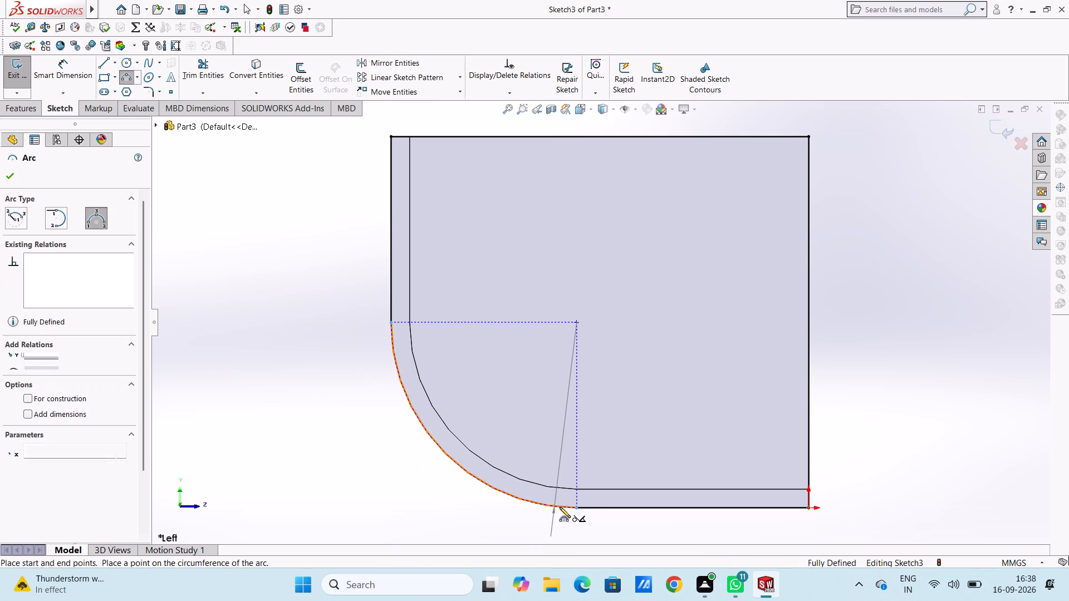
{"action": "key", "text": "Escape"}
{"action": "key", "text": "Escape"}
{"action": "key", "text": "Escape"}
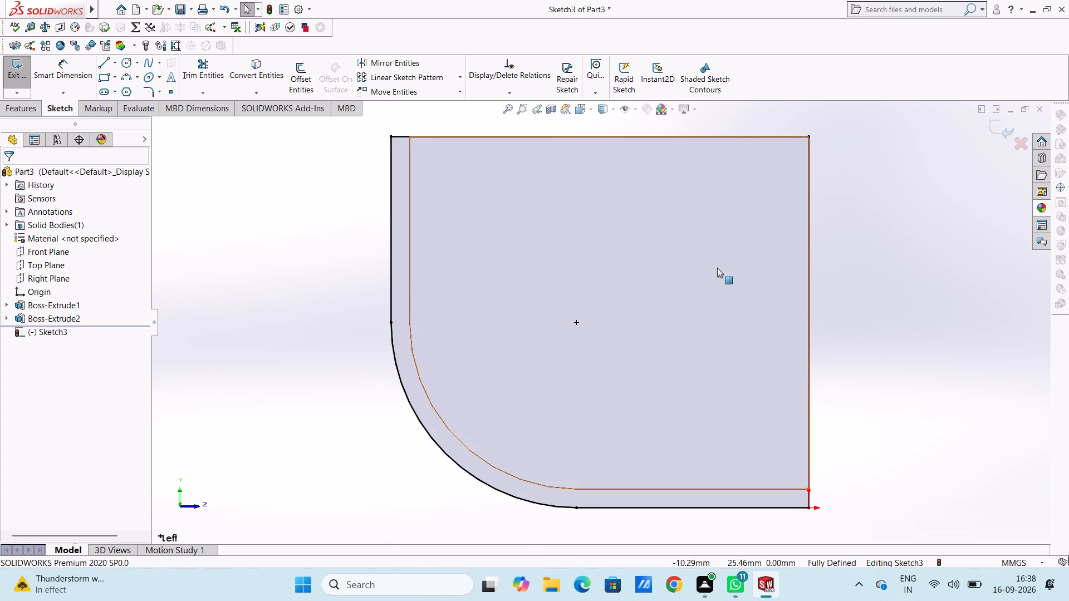
{"action": "middle_click_drag", "start_coordinate": [852, 240], "coordinate": [757, 297]}
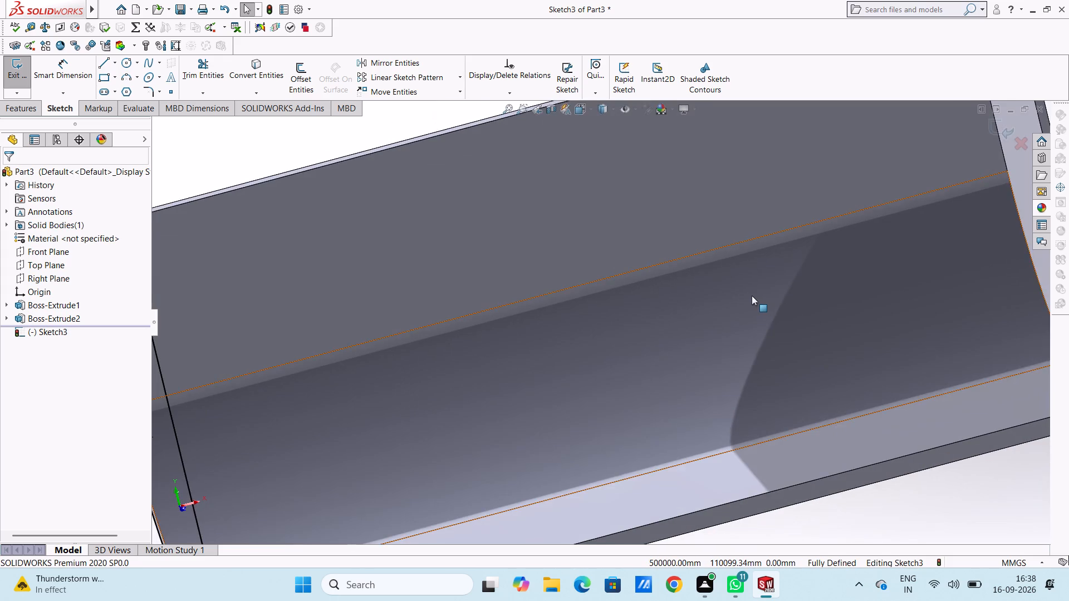
Extrude the second closed end profile as a blind 1 mm boss in the reversed direction, into the body, with merged result.
{"action": "scroll", "coordinate": [752, 295], "scroll_direction": "up", "scroll_amount": 3}
{"action": "scroll", "coordinate": [326, 319], "scroll_direction": "up", "scroll_amount": 1}
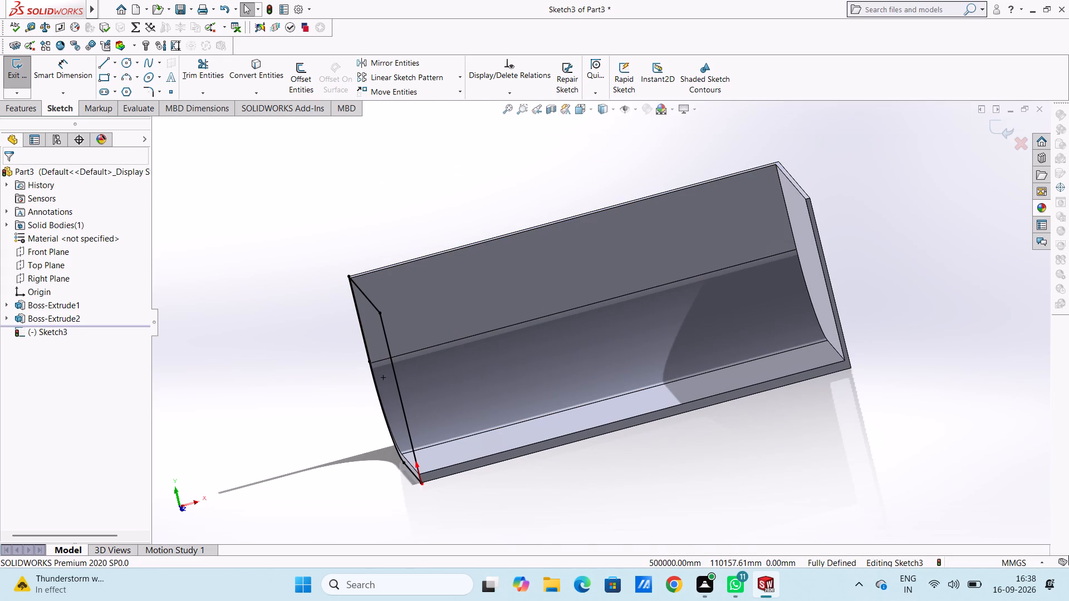
{"action": "left_click", "coordinate": [30, 117]}
{"action": "left_click", "coordinate": [31, 108]}
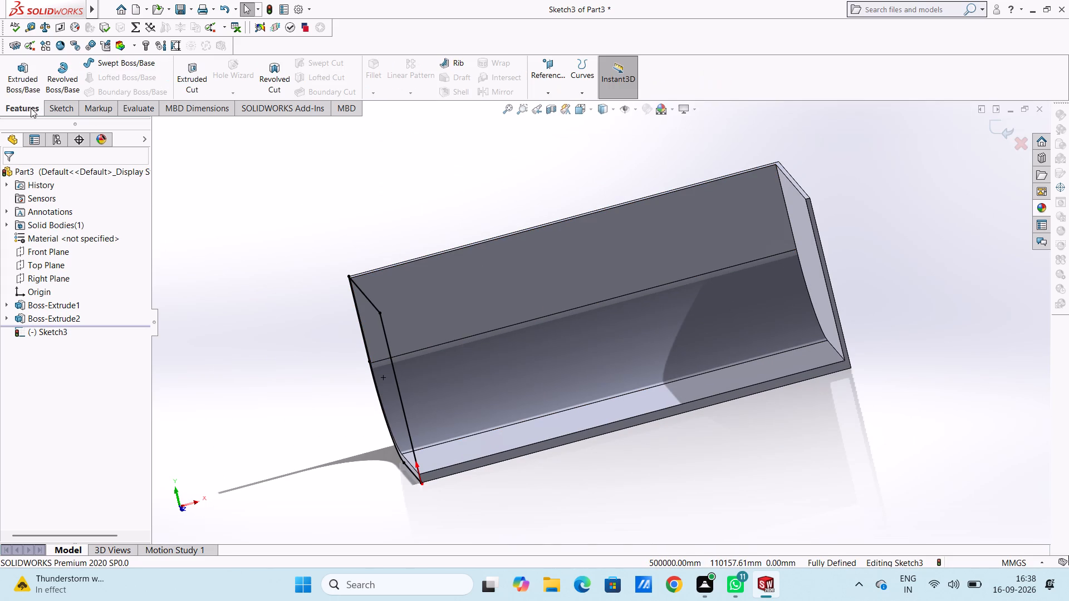
{"action": "left_click", "coordinate": [30, 73]}
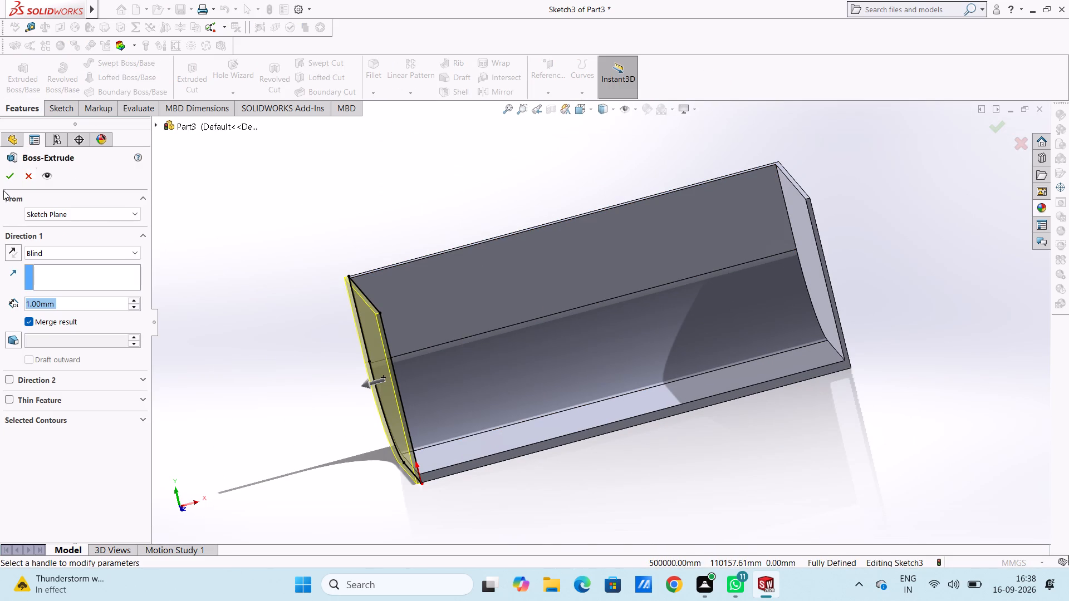
{"action": "left_click", "coordinate": [17, 249]}
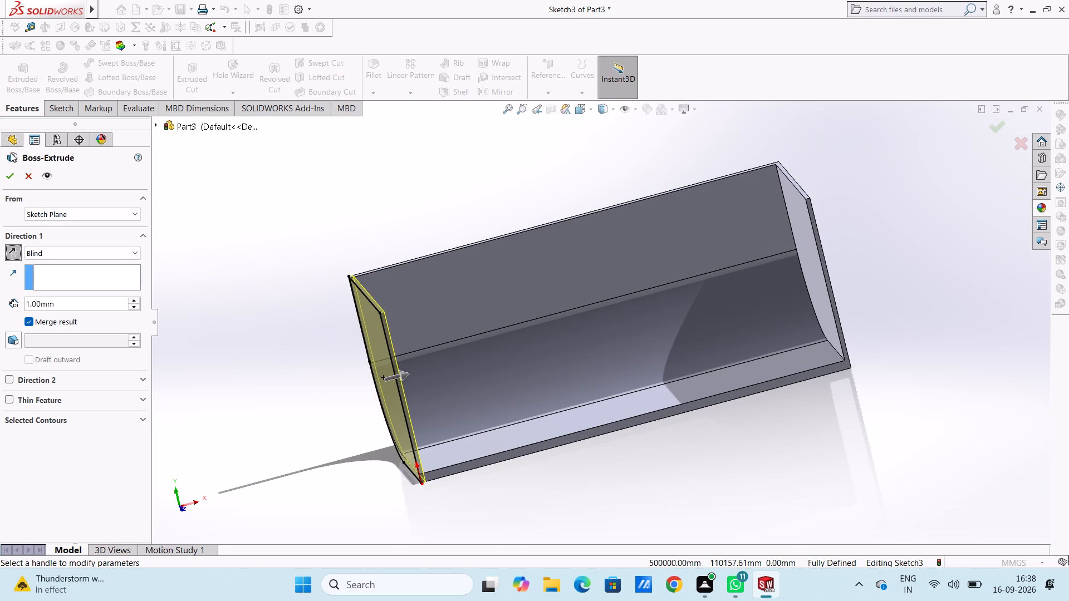
{"action": "left_click", "coordinate": [13, 178]}
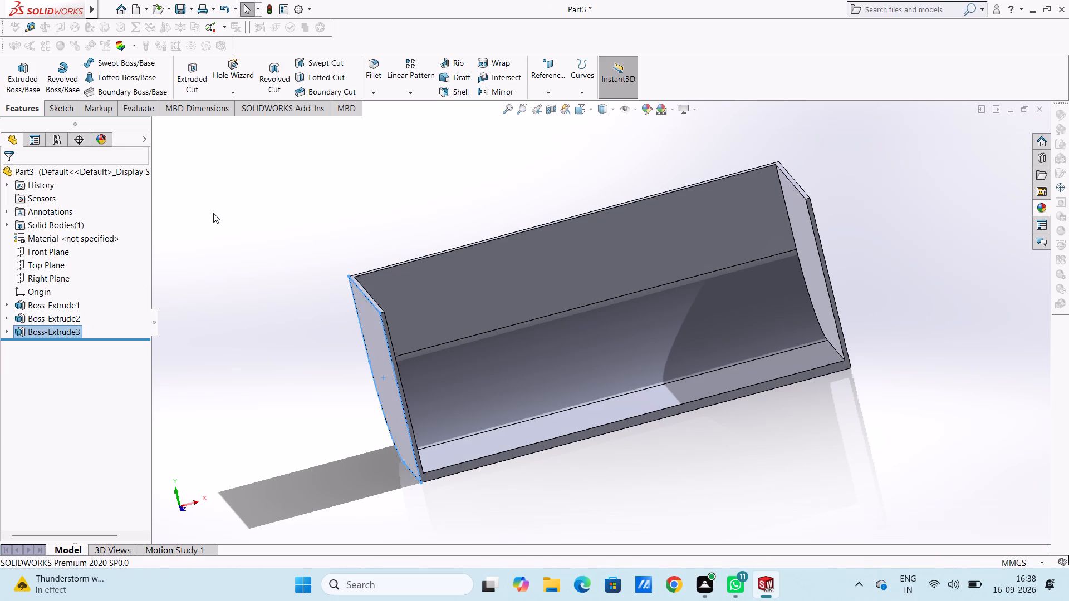
{"action": "left_click", "coordinate": [213, 213]}
Open a new sketch on the narrow U-shaped front face of the body, viewed from the Front view.
{"action": "middle_click_drag", "start_coordinate": [219, 214], "coordinate": [328, 241]}
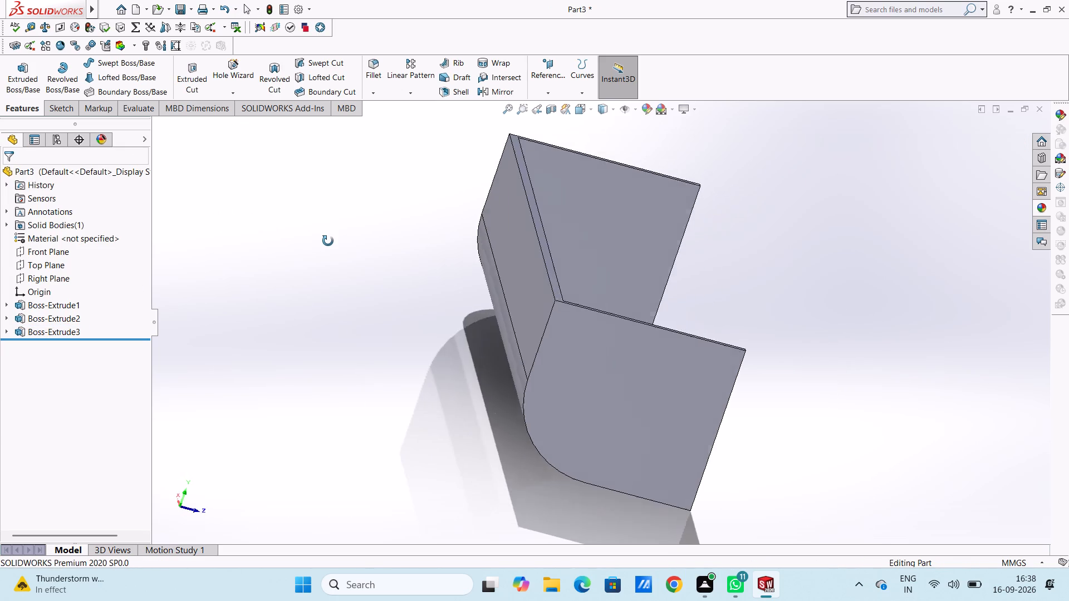
{"action": "middle_click_drag", "start_coordinate": [328, 241], "coordinate": [171, 252]}
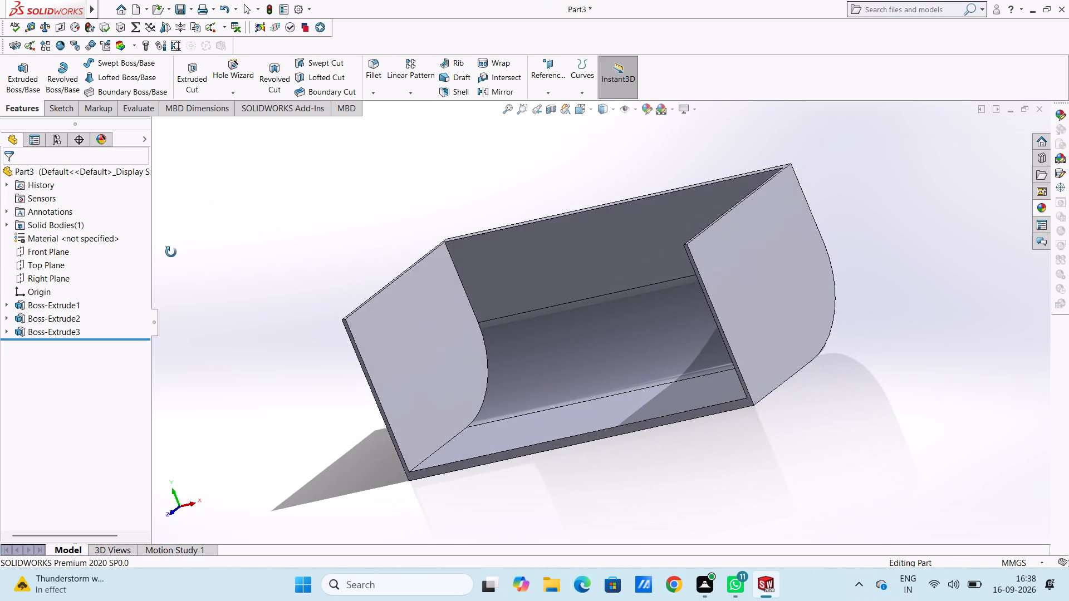
{"action": "middle_click_drag", "start_coordinate": [171, 252], "coordinate": [174, 255]}
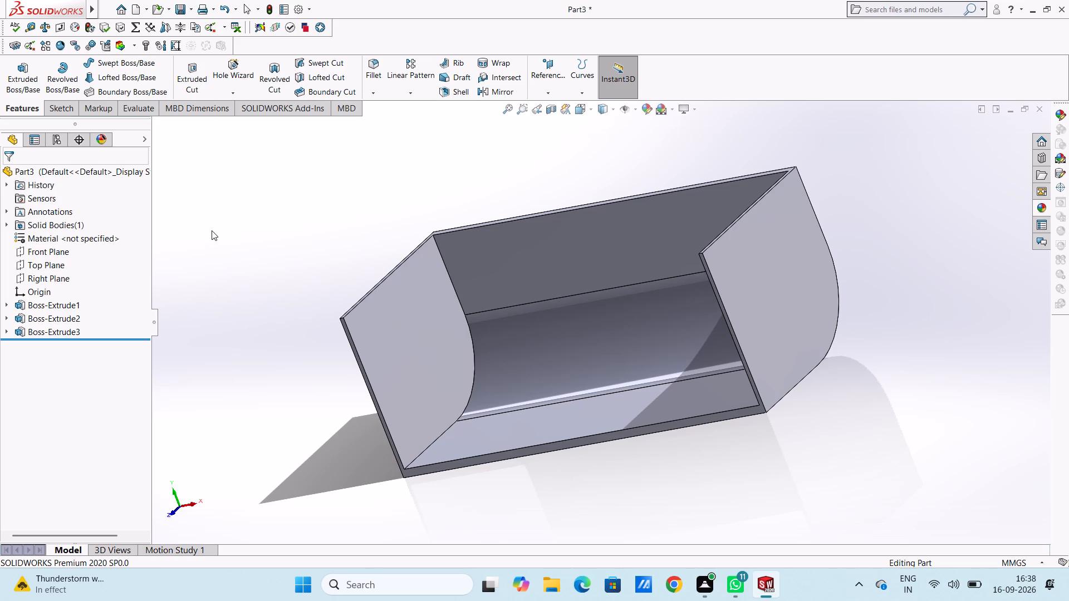
{"action": "key", "text": "ctrl+1"}
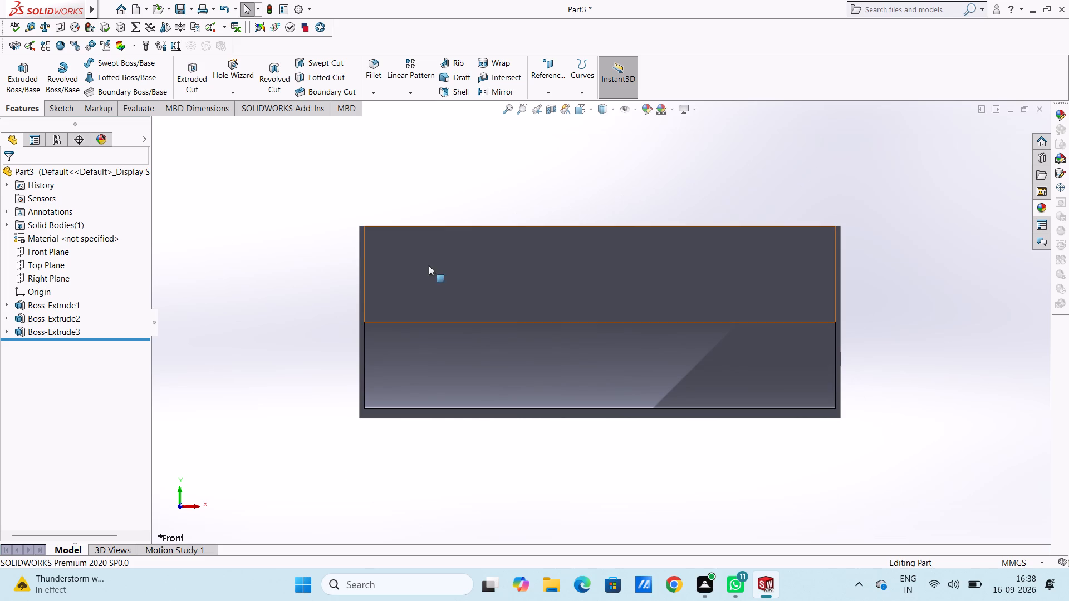
{"action": "scroll", "coordinate": [468, 338], "scroll_direction": "down", "scroll_amount": 4}
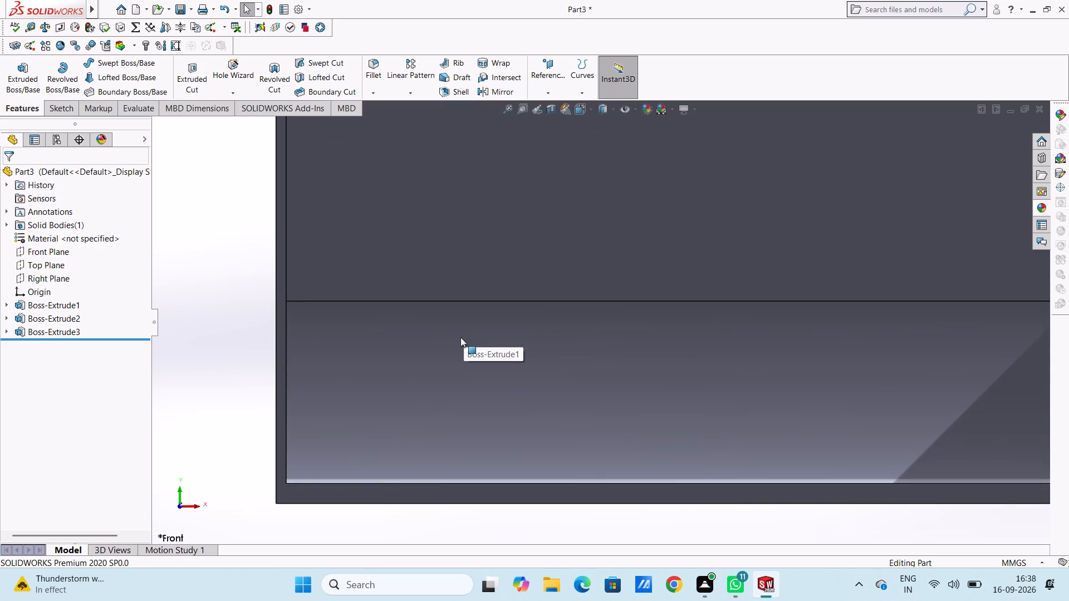
{"action": "scroll", "coordinate": [460, 337], "scroll_direction": "up", "scroll_amount": 3}
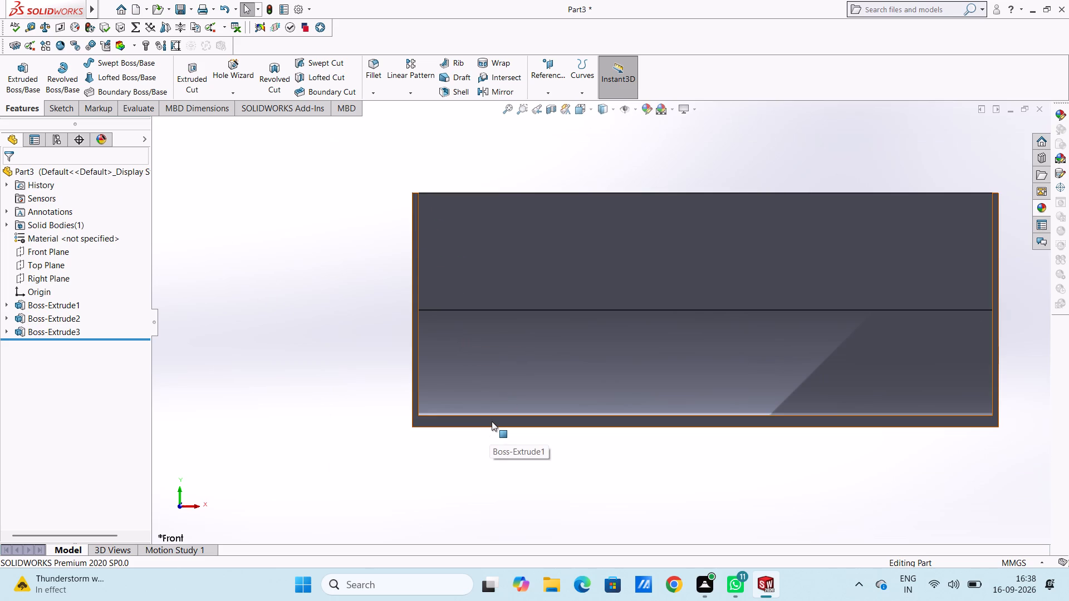
{"action": "left_click", "coordinate": [492, 421]}
{"action": "left_click", "coordinate": [540, 391]}
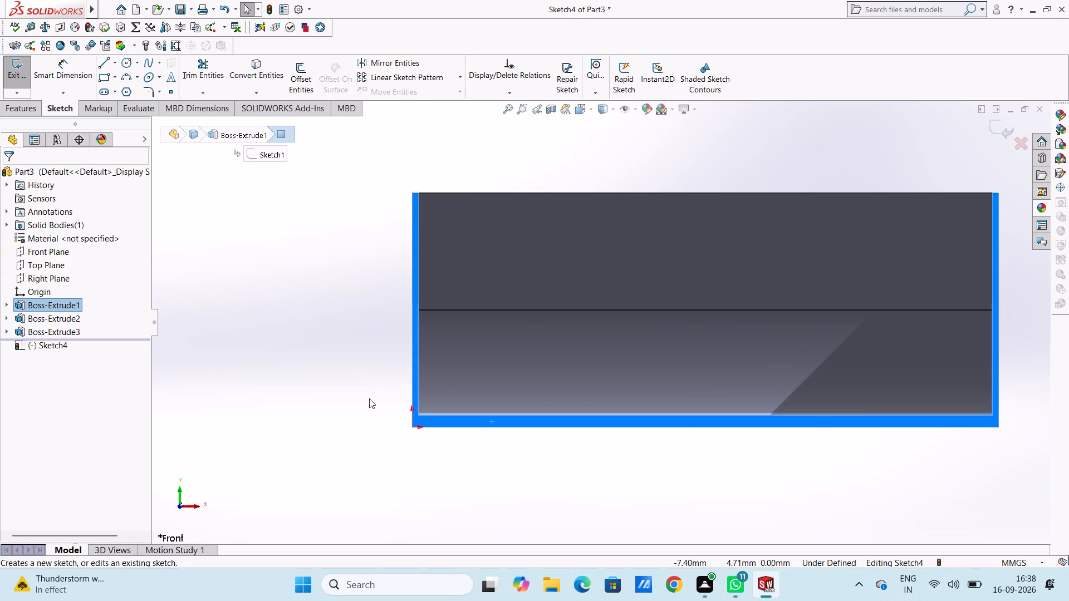
{"action": "left_click", "coordinate": [368, 397]}
Draw a closed rectangle from connected lines: 10 mm up from the origin, 19.5 mm across, down to the bottom edge, and back to the origin.
{"action": "scroll", "coordinate": [620, 411], "scroll_direction": "down", "scroll_amount": 4}
{"action": "scroll", "coordinate": [624, 406], "scroll_direction": "up", "scroll_amount": 3}
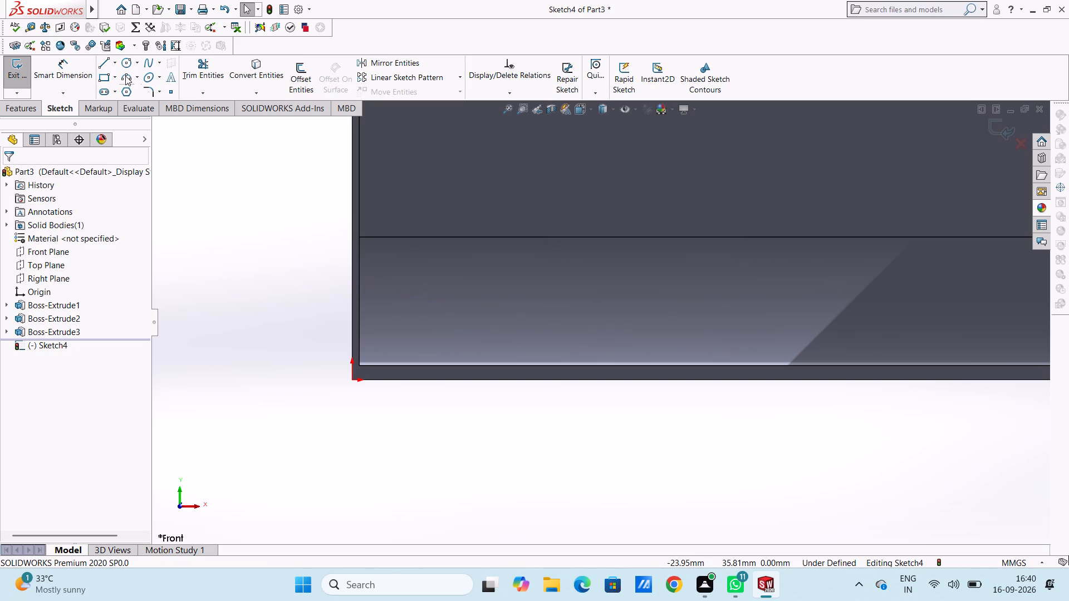
{"action": "left_click", "coordinate": [101, 65]}
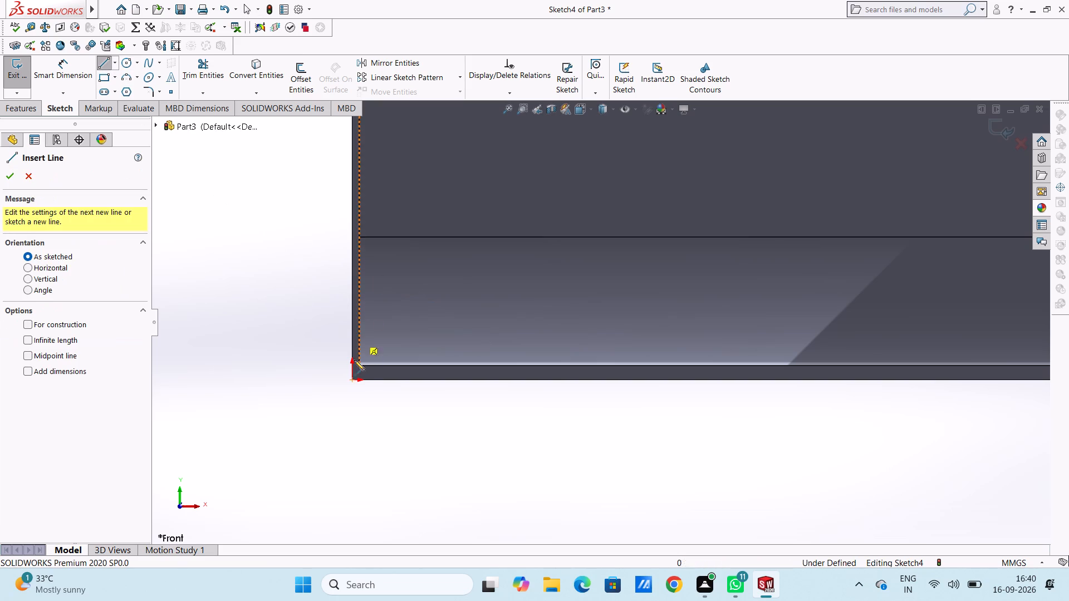
{"action": "left_click", "coordinate": [354, 380]}
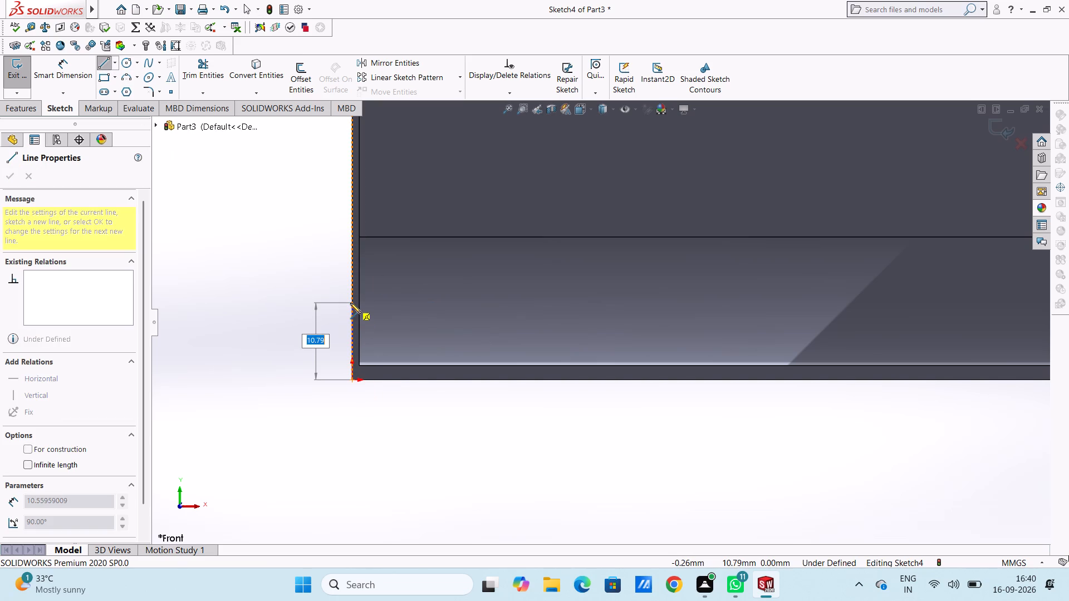
{"action": "type", "text": "10"}
{"action": "key", "text": "Return"}
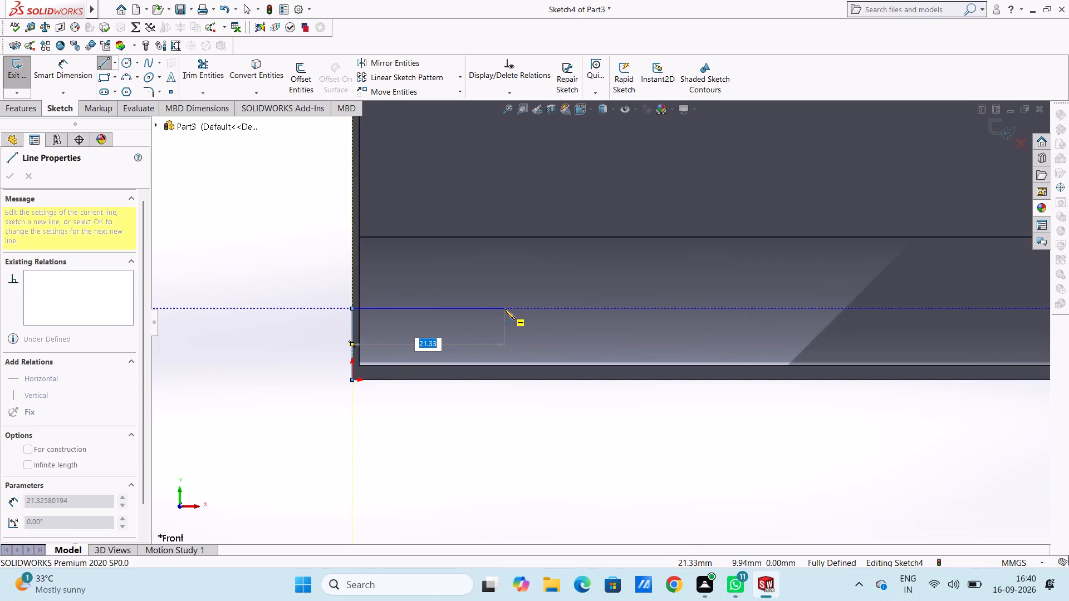
{"action": "type", "text": "19.5"}
{"action": "key", "text": "Return"}
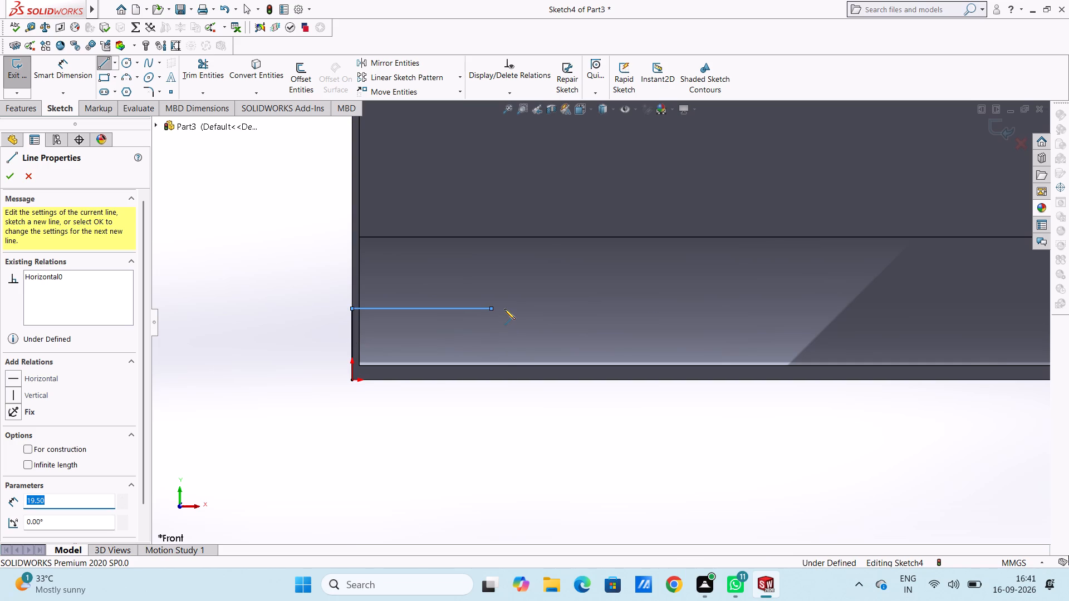
{"action": "left_click", "coordinate": [491, 380]}
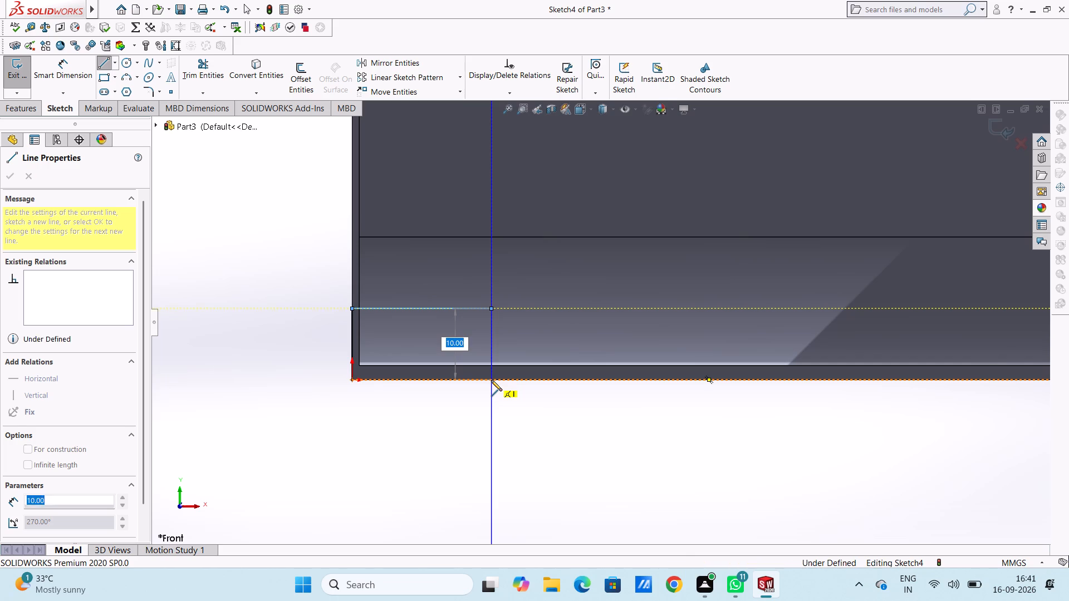
{"action": "left_click", "coordinate": [354, 381]}
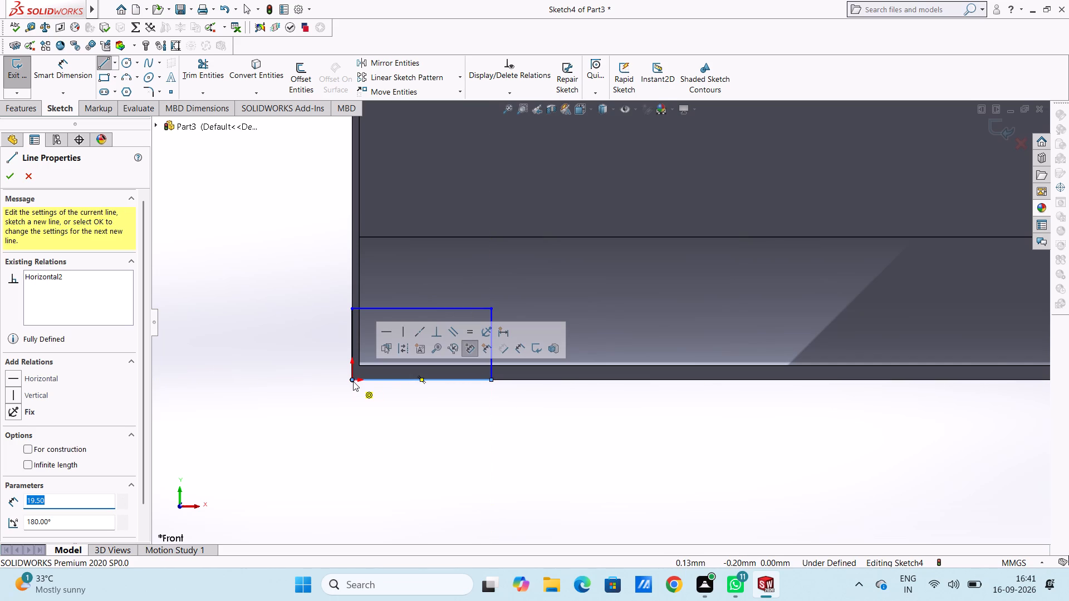
{"action": "key", "text": "Escape"}
{"action": "key", "text": "Escape"}
{"action": "key", "text": "Escape"}
Round the upper inner corner of the line-drawn rectangle at the origin with a 2 mm sketch fillet.
{"action": "scroll", "coordinate": [504, 318], "scroll_direction": "down", "scroll_amount": 4}
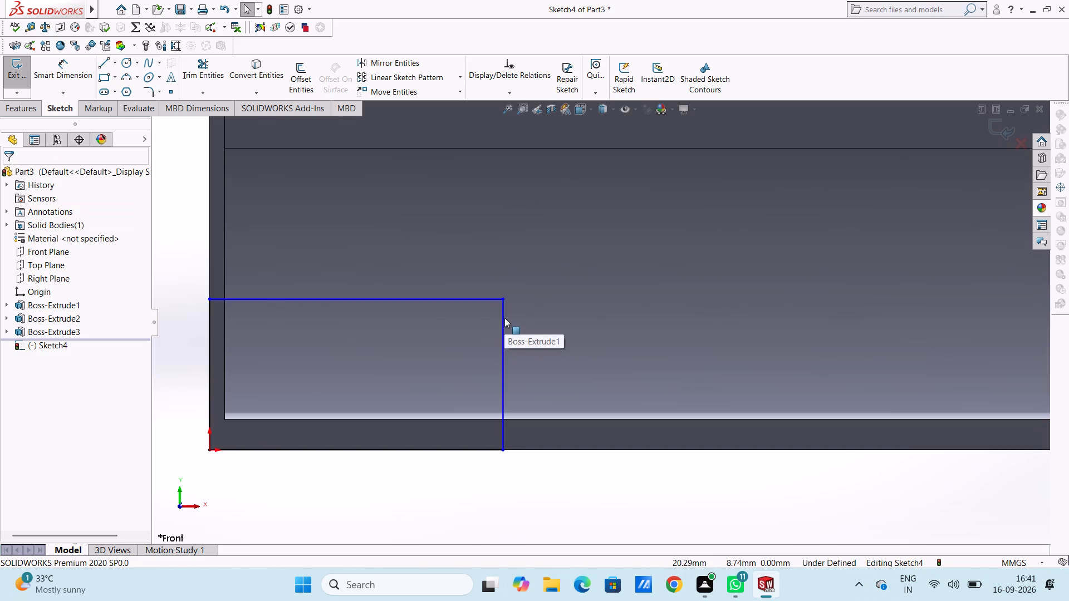
{"action": "left_click", "coordinate": [154, 88]}
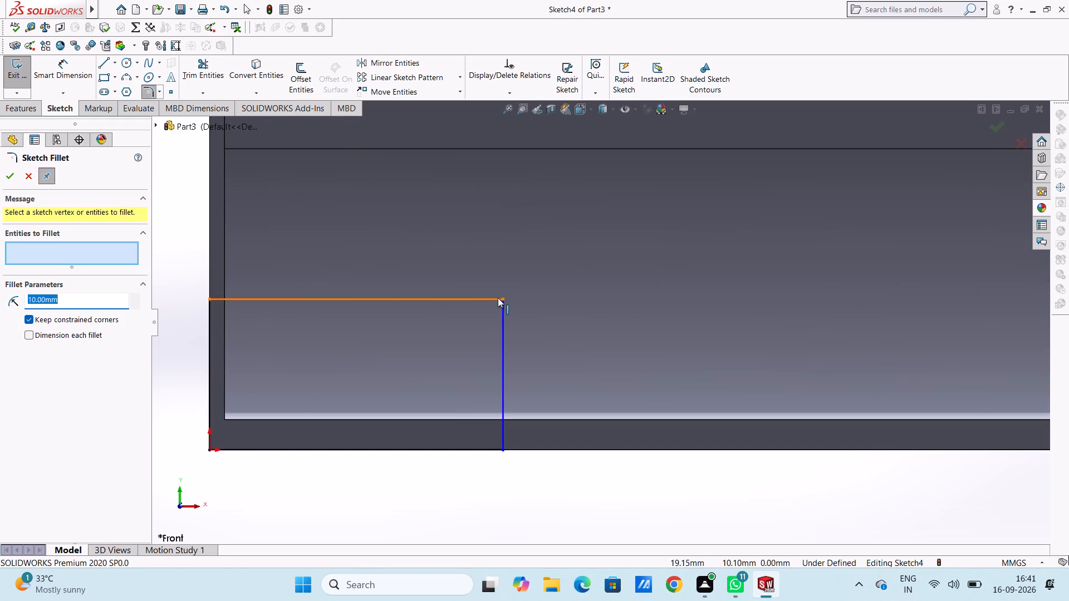
{"action": "key", "text": "2"}
{"action": "key", "text": "Return"}
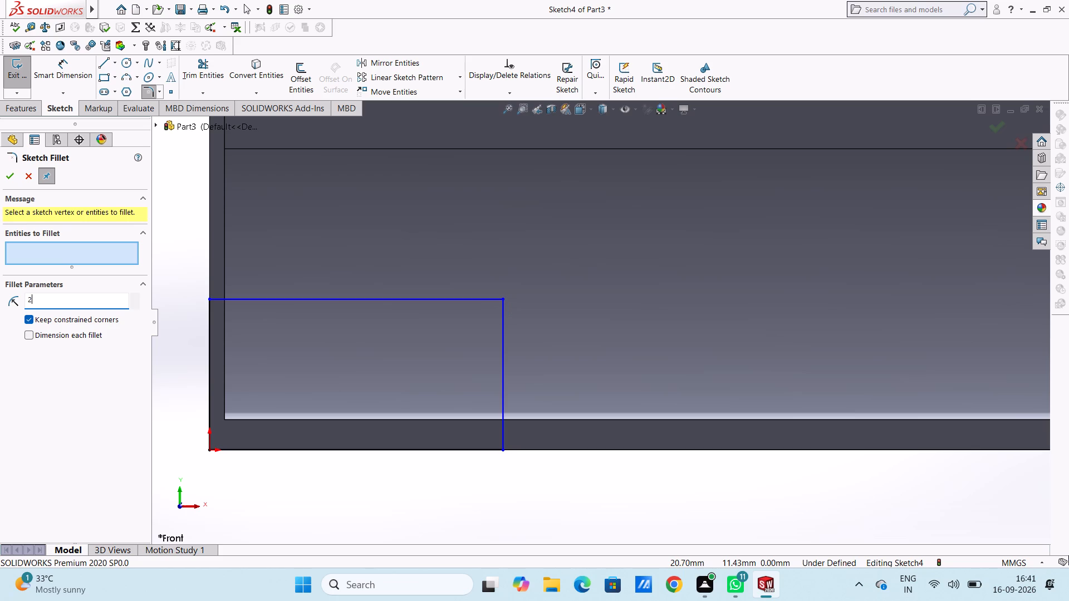
{"action": "left_click", "coordinate": [504, 300]}
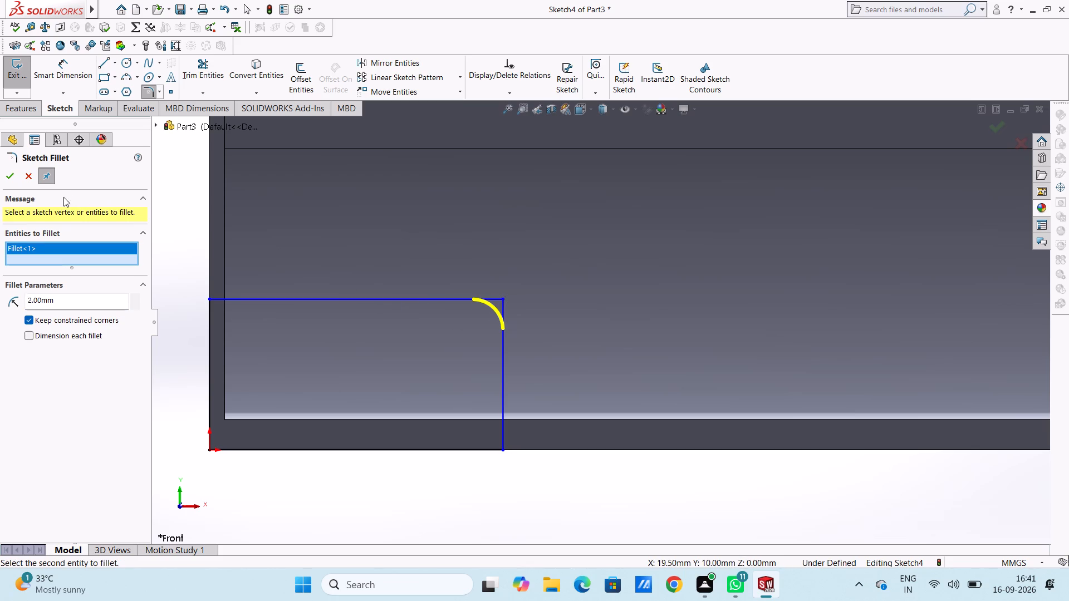
{"action": "left_click", "coordinate": [10, 176]}
{"action": "left_click", "coordinate": [11, 176]}
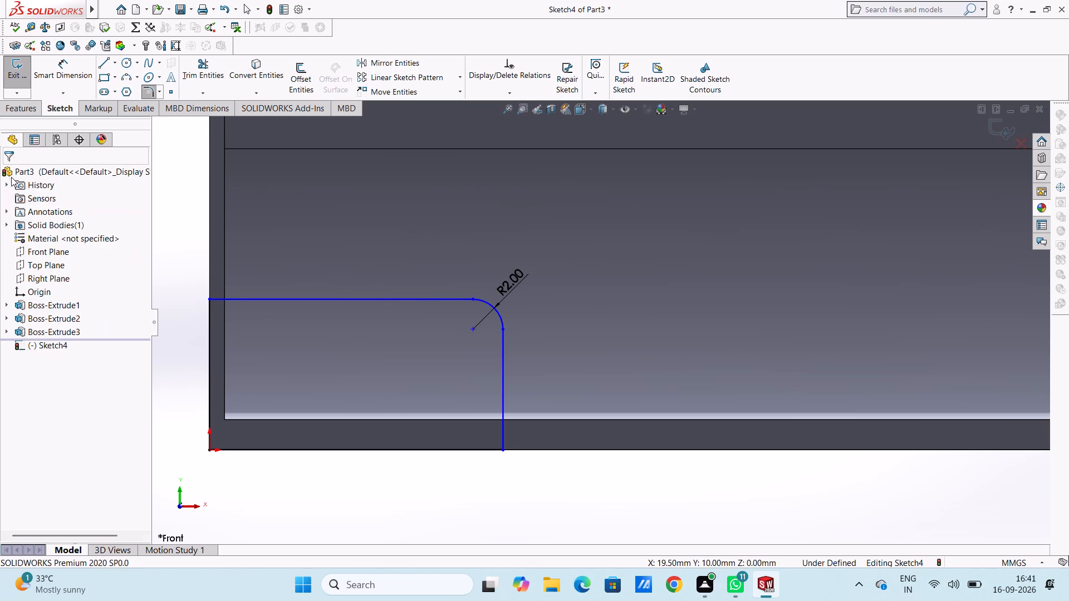
Draw a corner rectangle 10 mm high and 19.5 mm wide, inward from the face's lower corner opposite the origin.
{"action": "scroll", "coordinate": [170, 220], "scroll_direction": "up", "scroll_amount": 5}
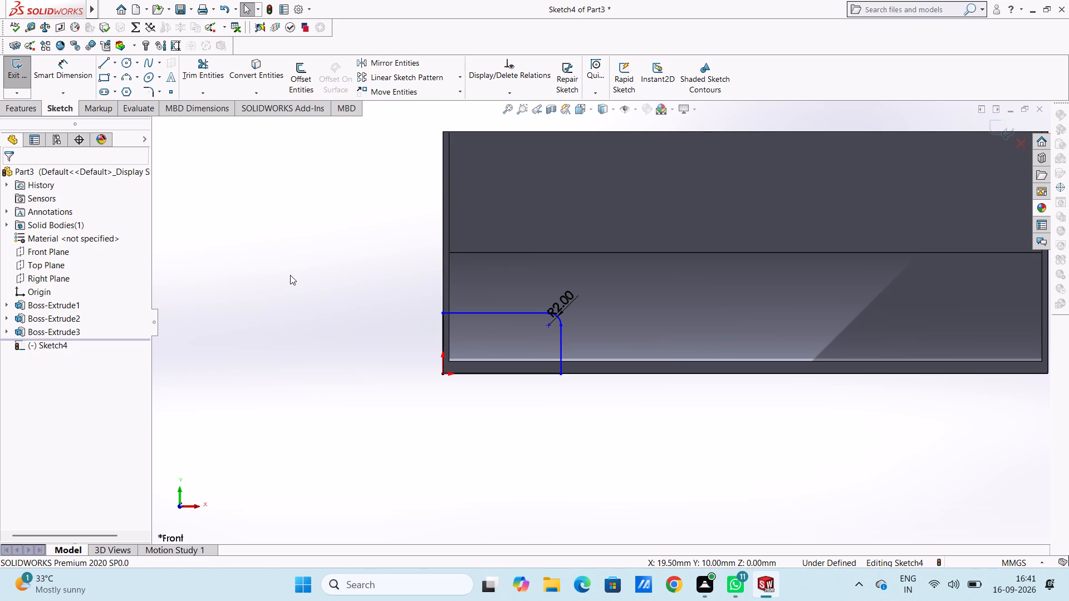
{"action": "scroll", "coordinate": [992, 328], "scroll_direction": "down", "scroll_amount": 3}
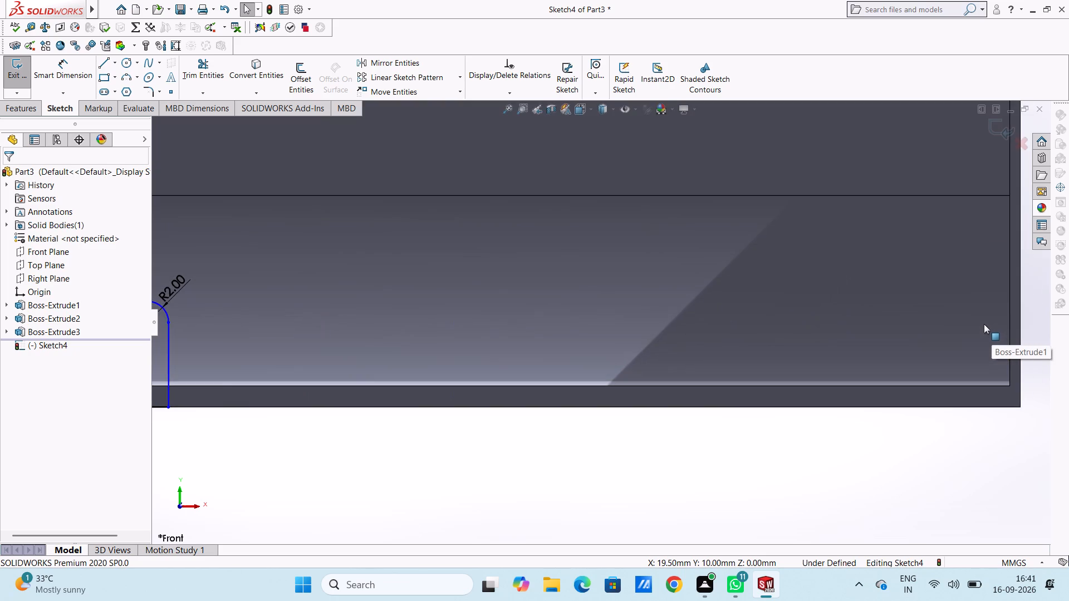
{"action": "scroll", "coordinate": [983, 321], "scroll_direction": "up", "scroll_amount": 5}
{"action": "scroll", "coordinate": [864, 291], "scroll_direction": "down", "scroll_amount": 2}
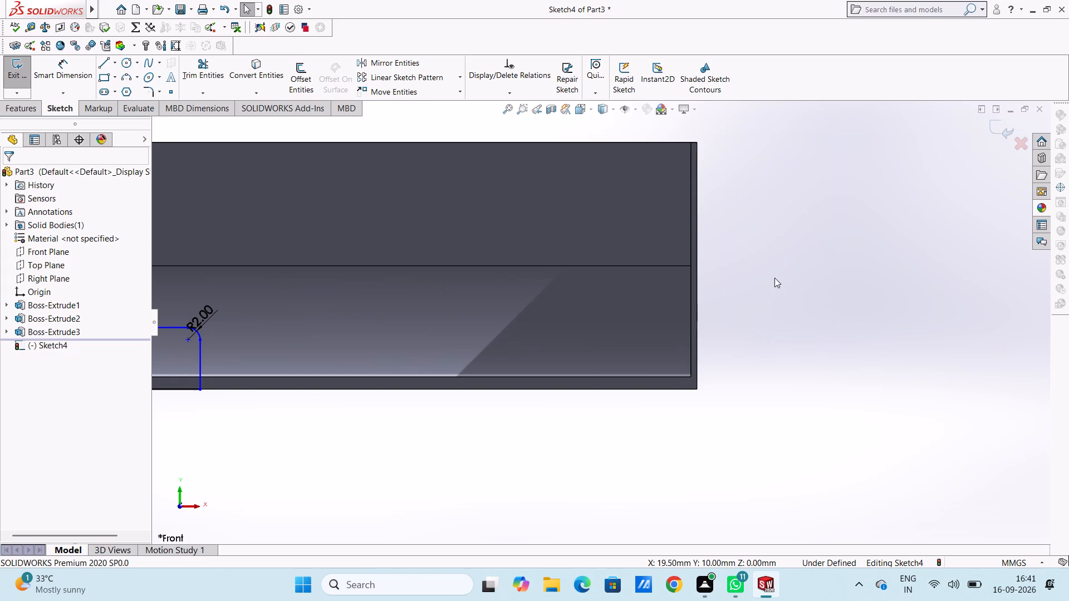
{"action": "left_click", "coordinate": [105, 78]}
{"action": "left_click", "coordinate": [699, 388]}
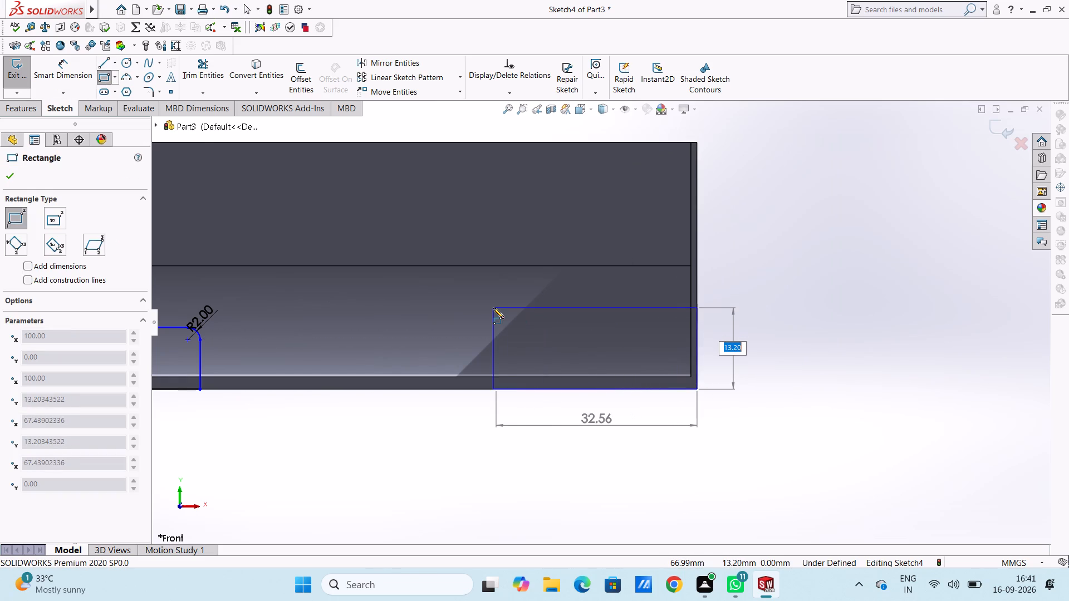
{"action": "type", "text": "10"}
{"action": "key", "text": "Return"}
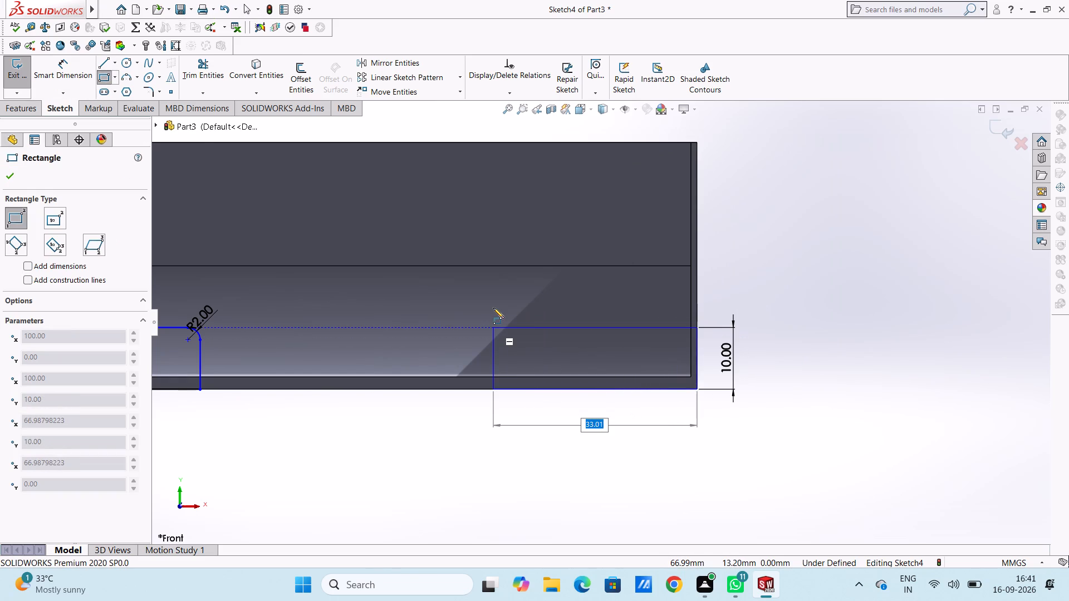
{"action": "type", "text": "19.5"}
{"action": "key", "text": "Return"}
{"action": "key", "text": "Escape"}
{"action": "key", "text": "Escape"}
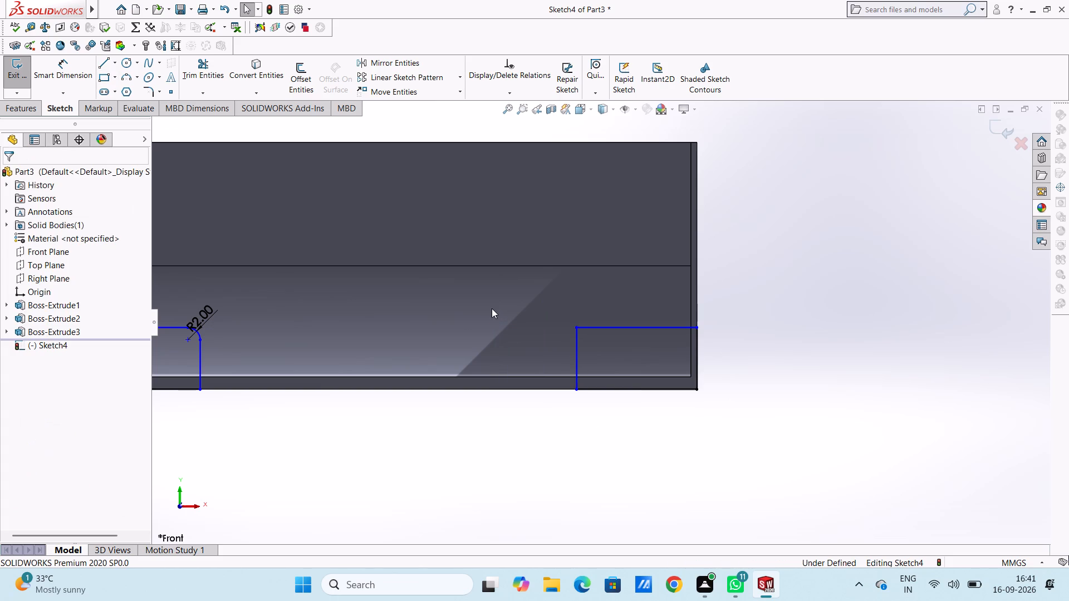
Round the upper inner corner of the second rectangle with a 2 mm sketch fillet.
{"action": "left_click", "coordinate": [150, 90]}
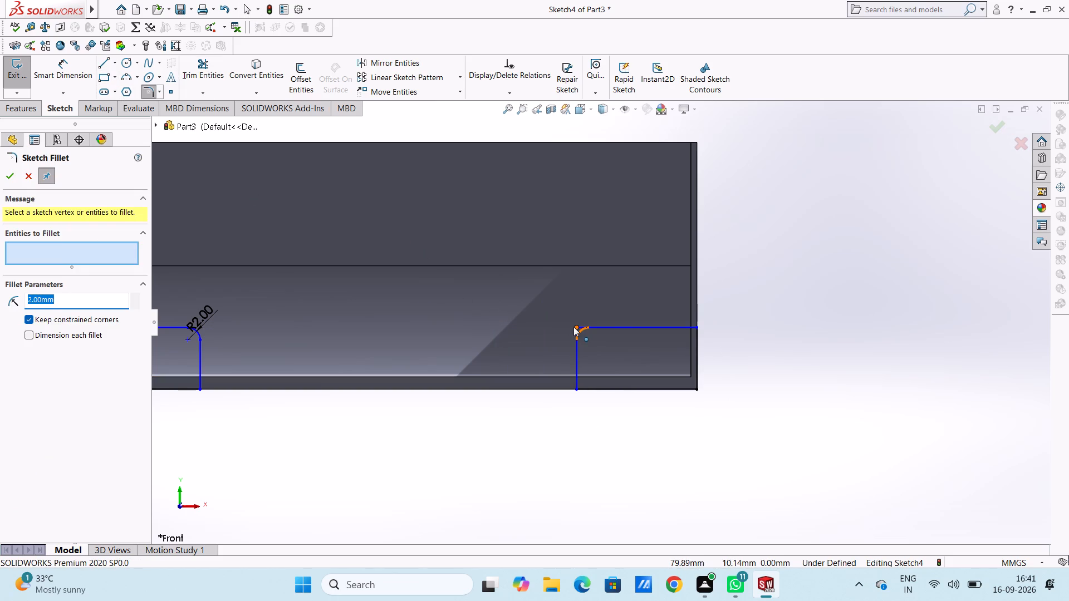
{"action": "left_click", "coordinate": [576, 327]}
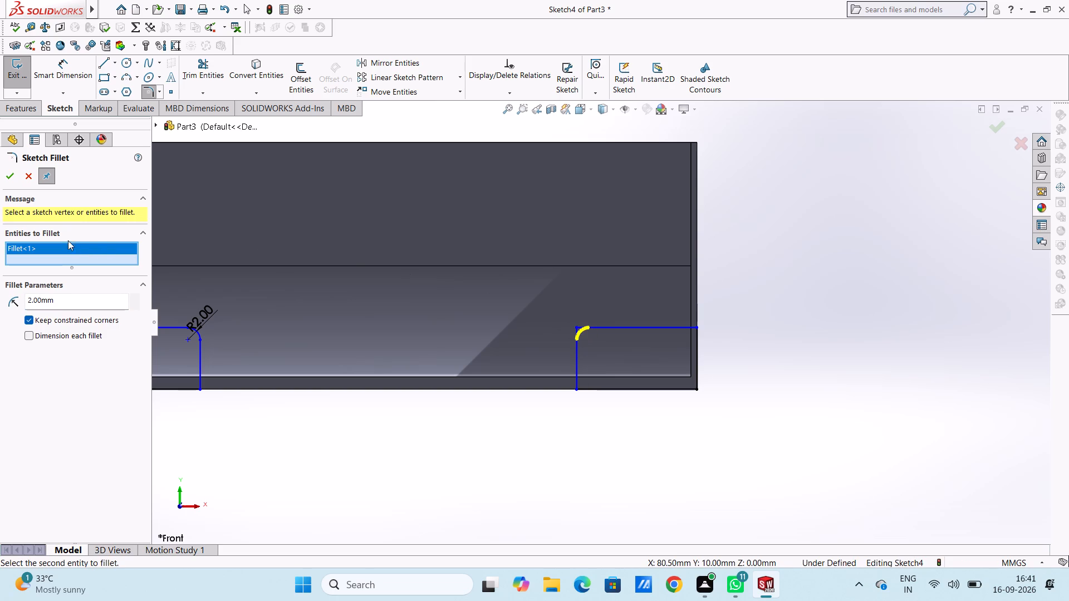
{"action": "left_click", "coordinate": [12, 175]}
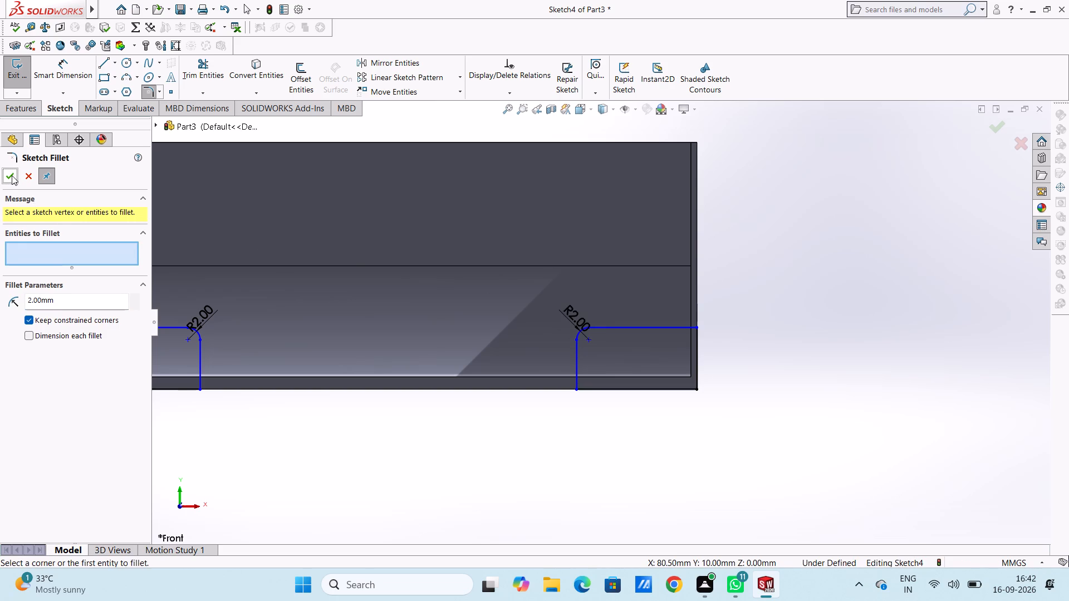
{"action": "left_click", "coordinate": [7, 178]}
{"action": "scroll", "coordinate": [320, 219], "scroll_direction": "up", "scroll_amount": 4}
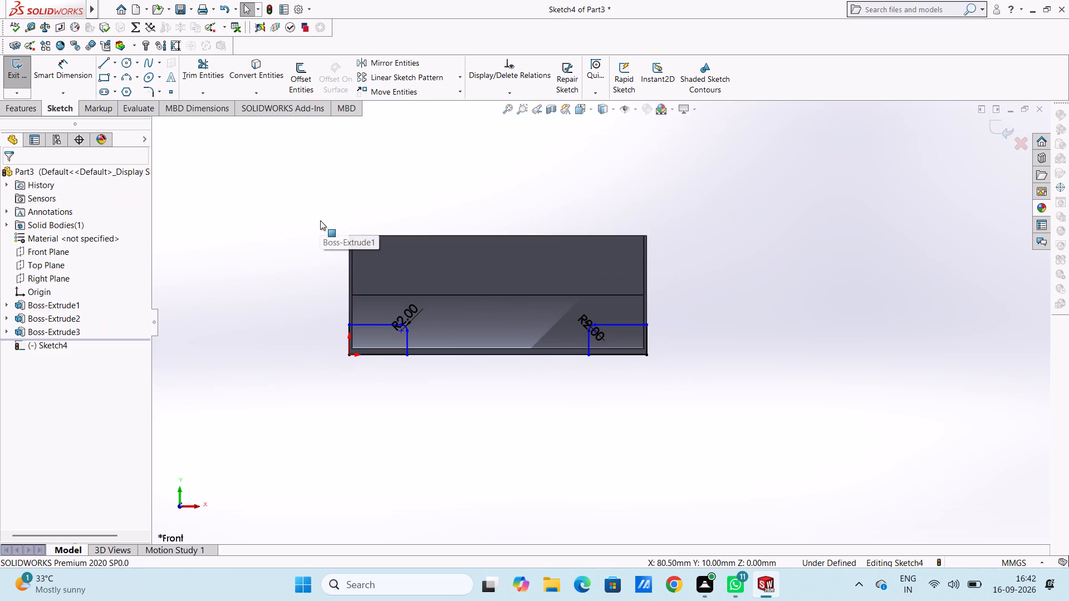
{"action": "scroll", "coordinate": [279, 234], "scroll_direction": "down", "scroll_amount": 2}
{"action": "scroll", "coordinate": [790, 449], "scroll_direction": "down", "scroll_amount": 2}
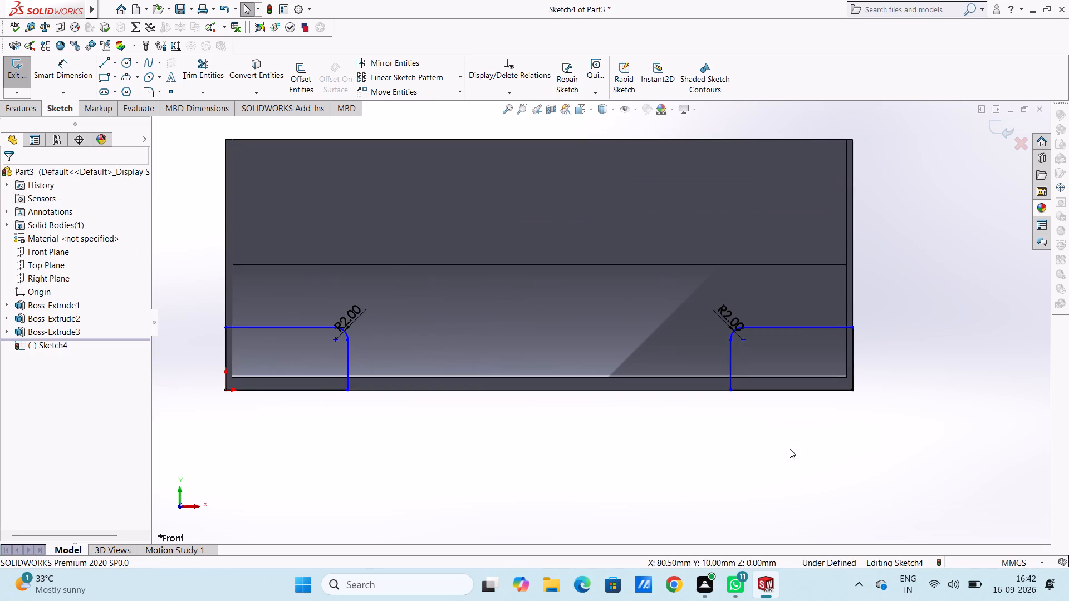
Dimension the filleted rectangle at the origin 10 mm high and 19.5 mm wide.
{"action": "left_click", "coordinate": [70, 62]}
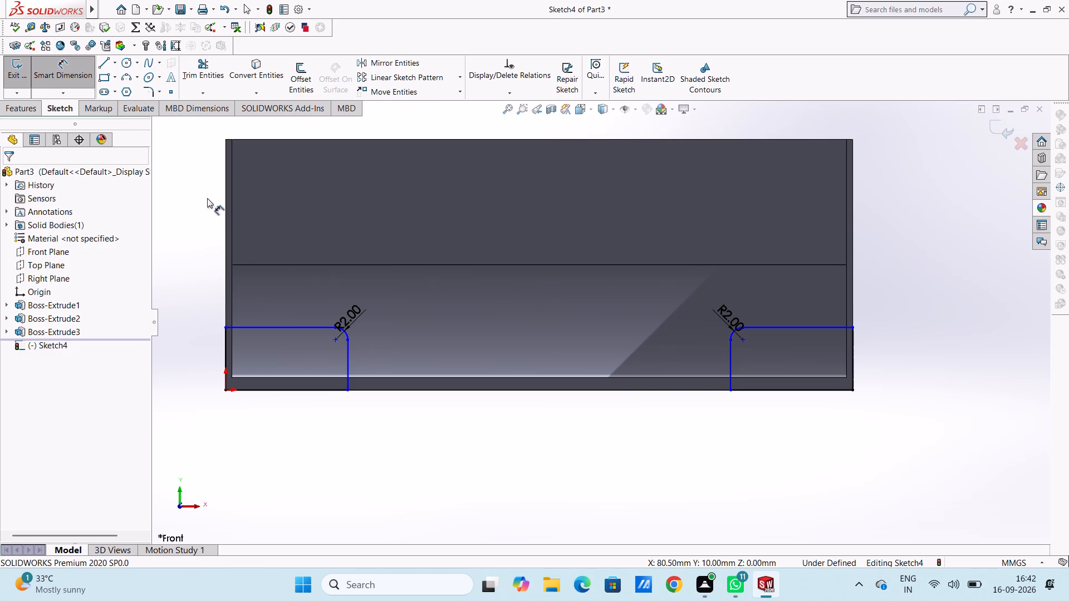
{"action": "left_click", "coordinate": [224, 339]}
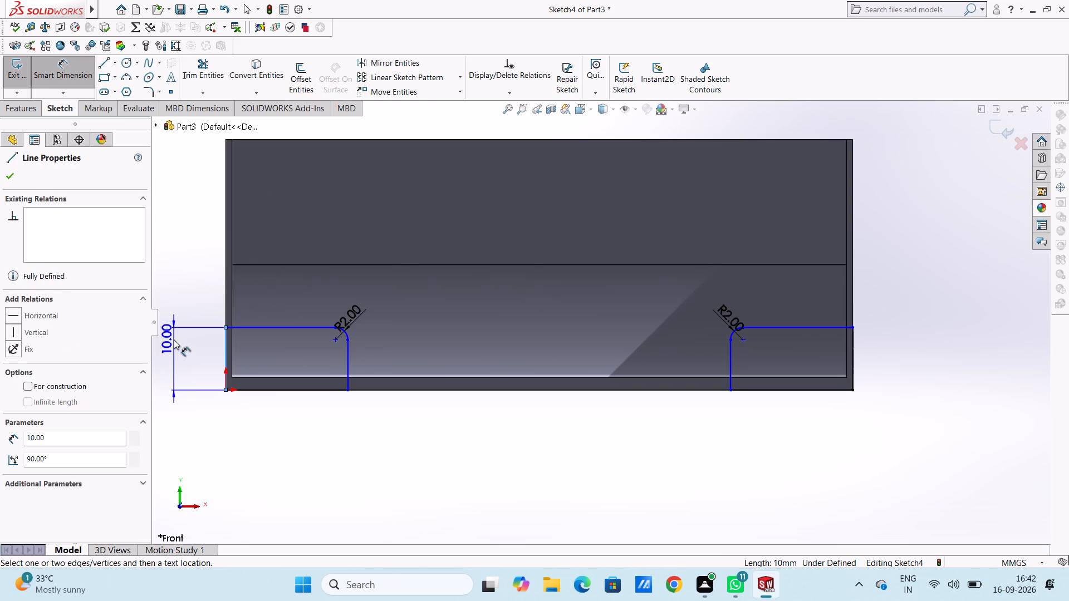
{"action": "left_click", "coordinate": [174, 339]}
{"action": "left_click", "coordinate": [130, 326]}
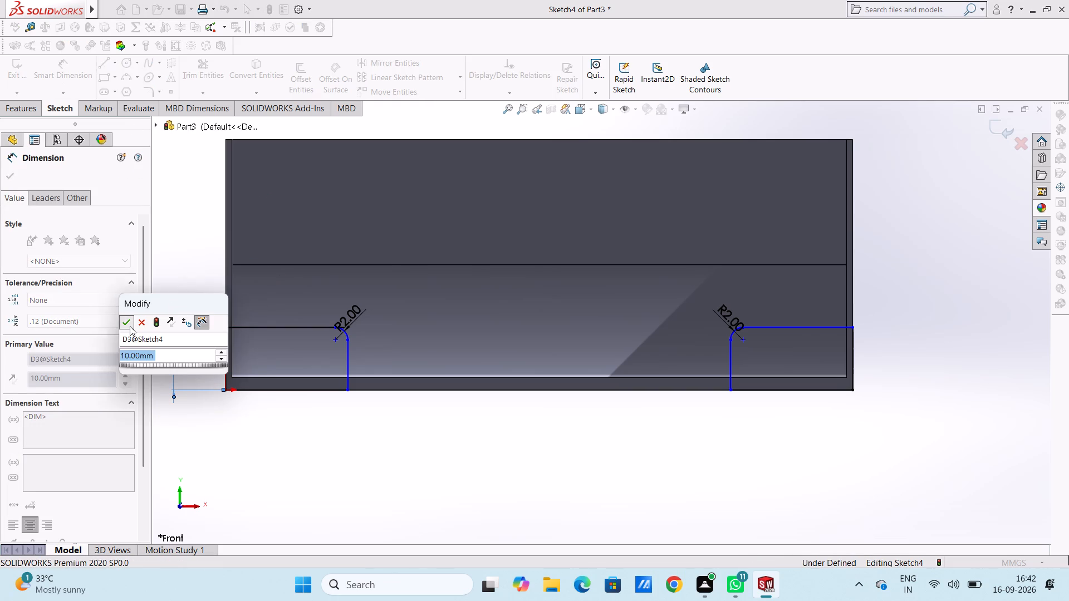
{"action": "left_click", "coordinate": [260, 391]}
{"action": "left_click", "coordinate": [257, 490]}
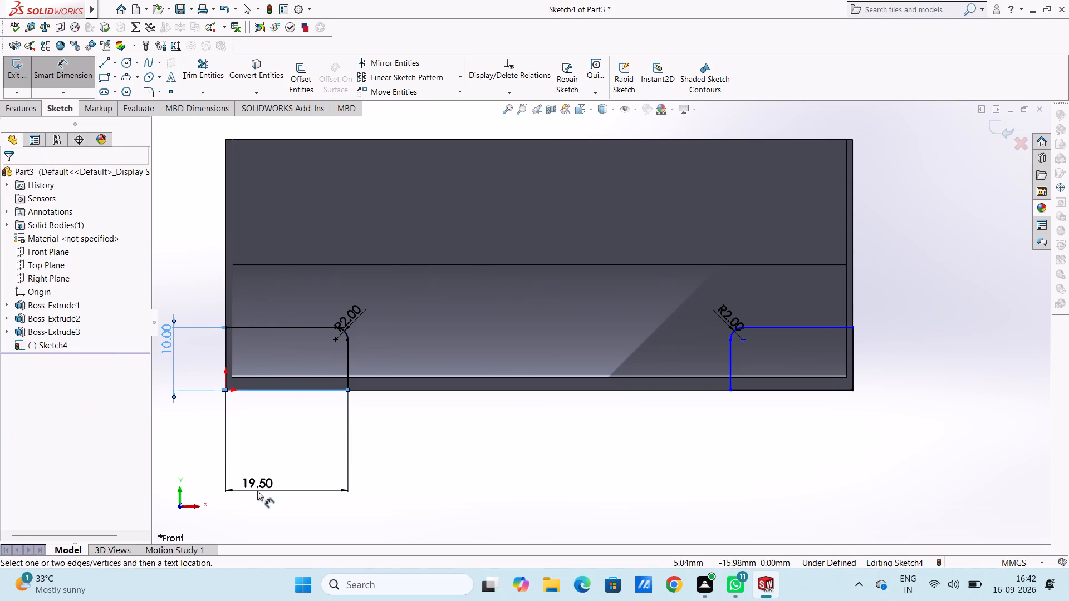
{"action": "left_click", "coordinate": [208, 471]}
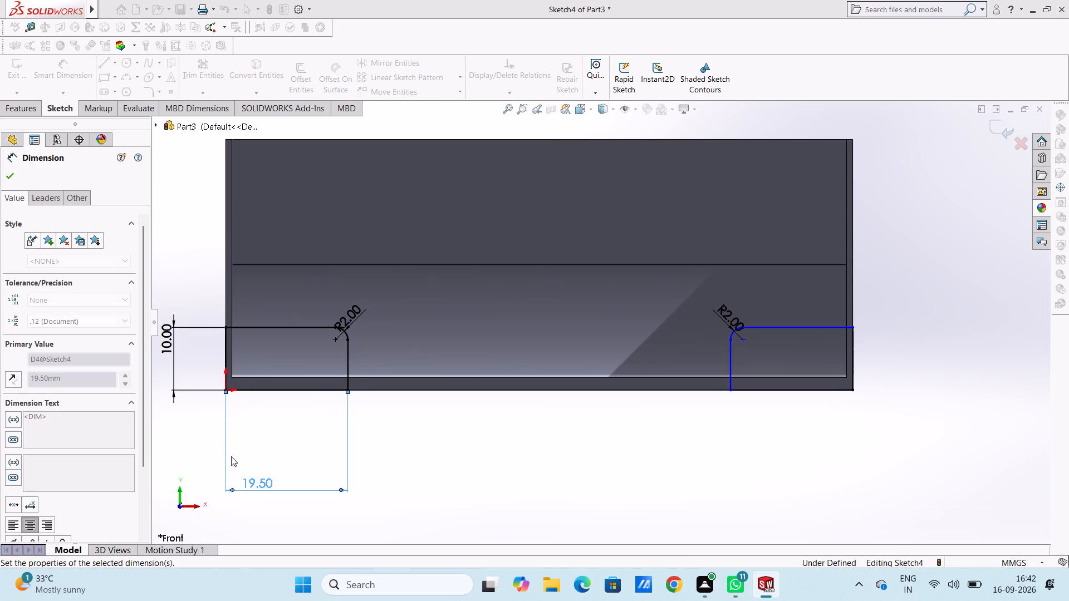
{"action": "left_click", "coordinate": [424, 461]}
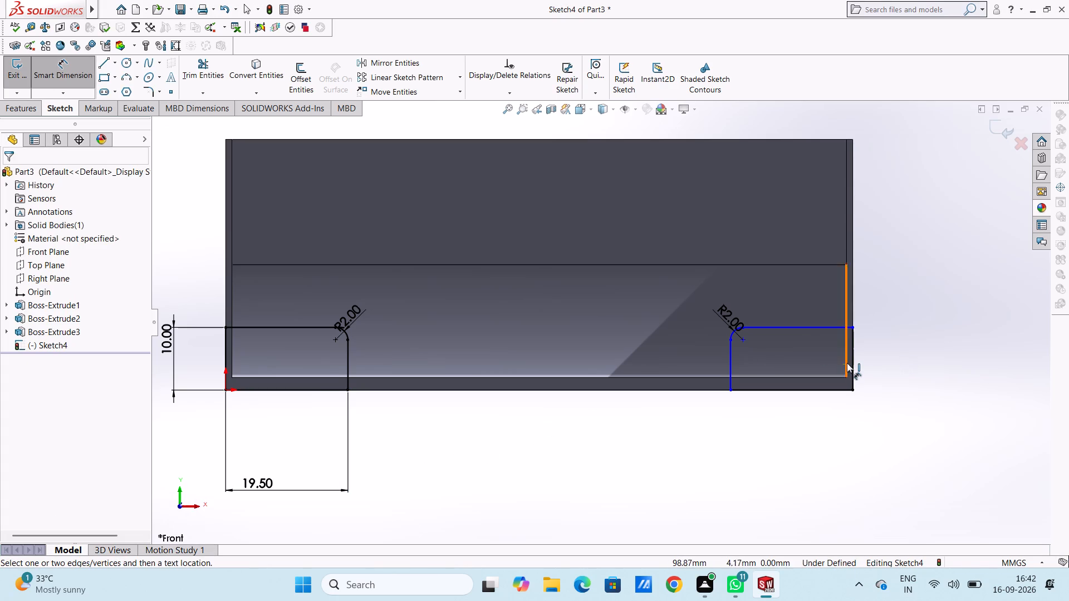
Dimension the filleted rectangle at the opposite corner 10 mm high and 19.5 mm wide.
{"action": "left_click", "coordinate": [852, 362]}
{"action": "left_click", "coordinate": [969, 361]}
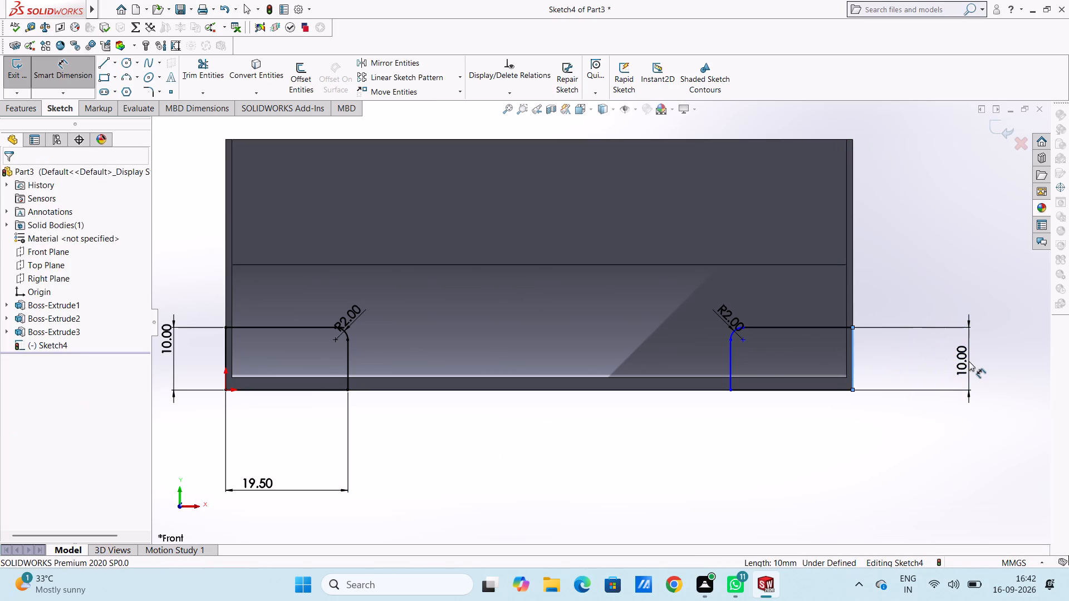
{"action": "left_click", "coordinate": [921, 344]}
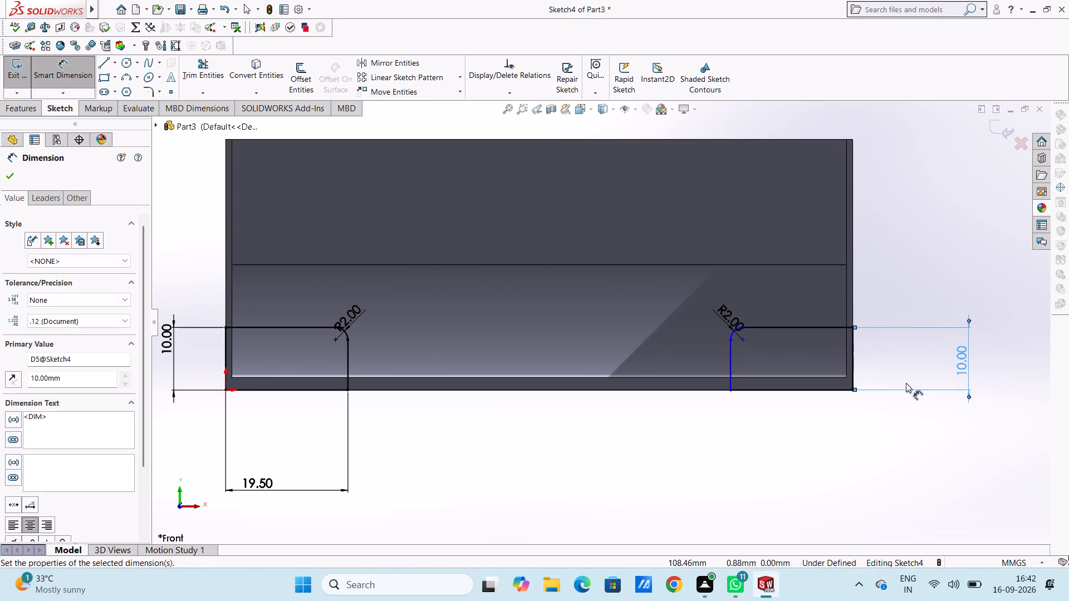
{"action": "left_click", "coordinate": [907, 363]}
{"action": "left_click", "coordinate": [799, 391]}
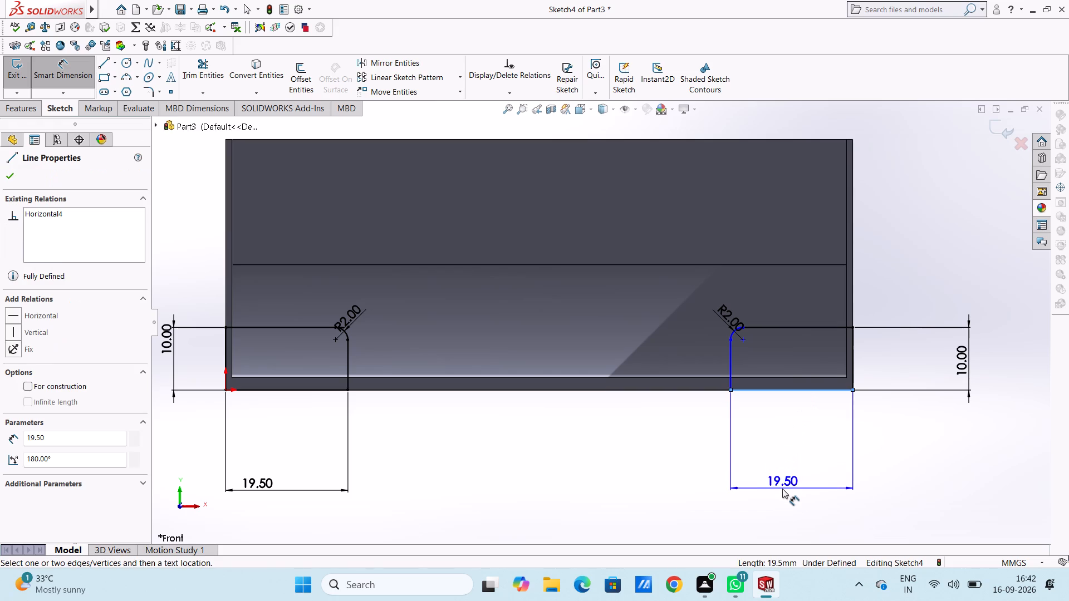
{"action": "left_click", "coordinate": [782, 489]}
{"action": "left_click", "coordinate": [734, 470]}
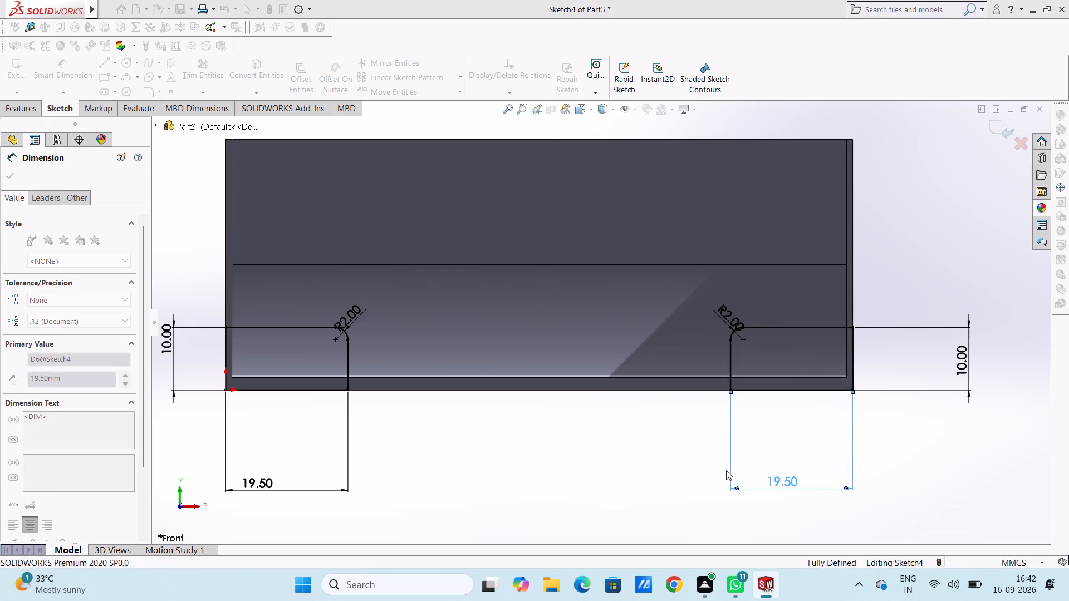
{"action": "left_click", "coordinate": [674, 446]}
{"action": "key", "text": "Escape"}
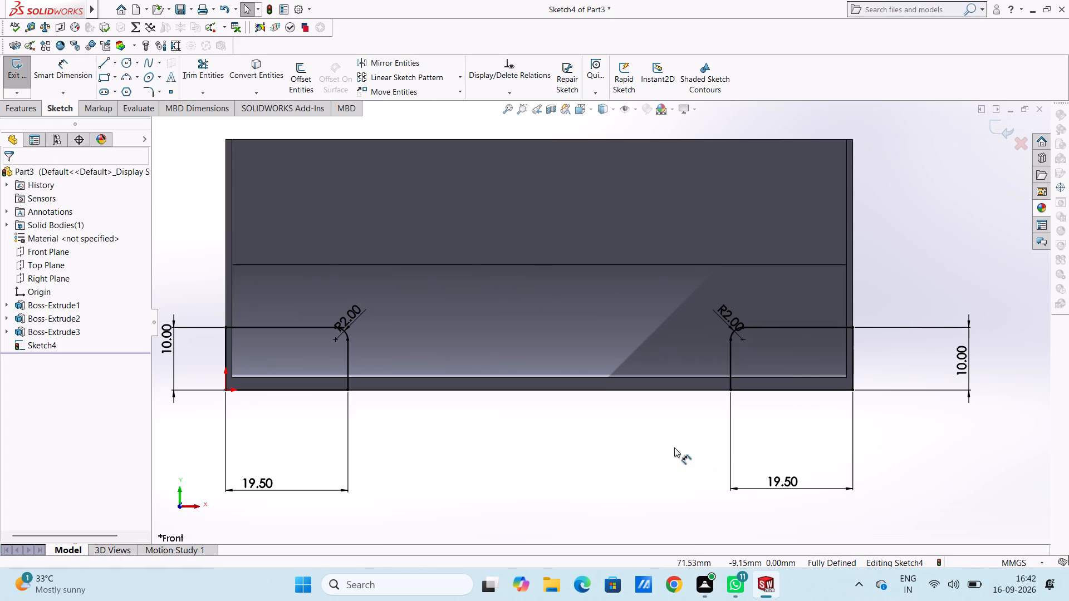
{"action": "key", "text": "Escape"}
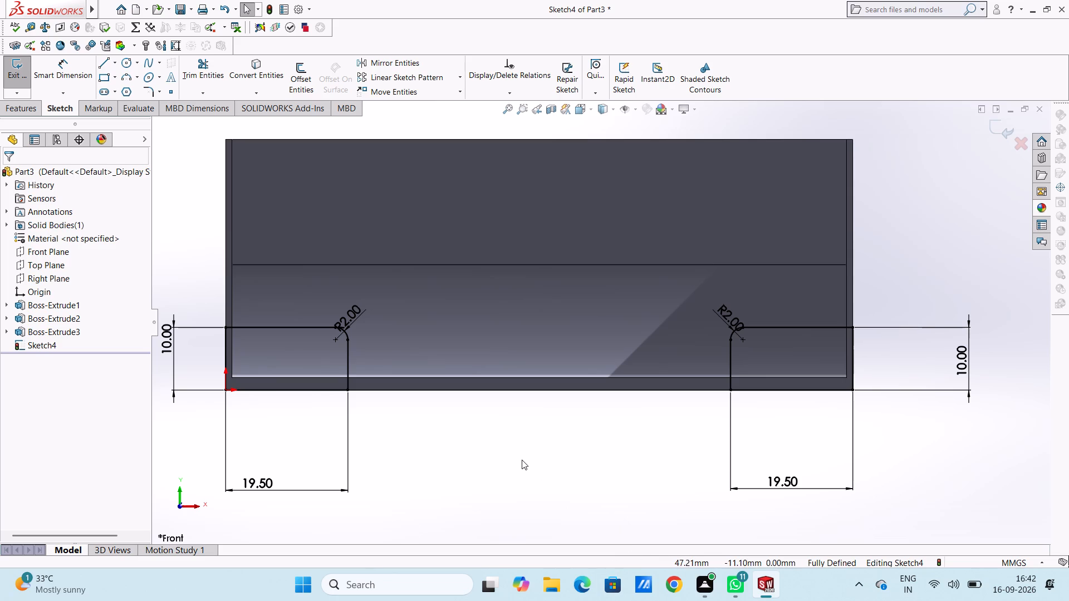
Draw a horizontal midpoint line centred on the midpoint of the face's bottom edge, extending 17 mm to each side.
{"action": "left_click", "coordinate": [115, 68]}
{"action": "left_click", "coordinate": [130, 107]}
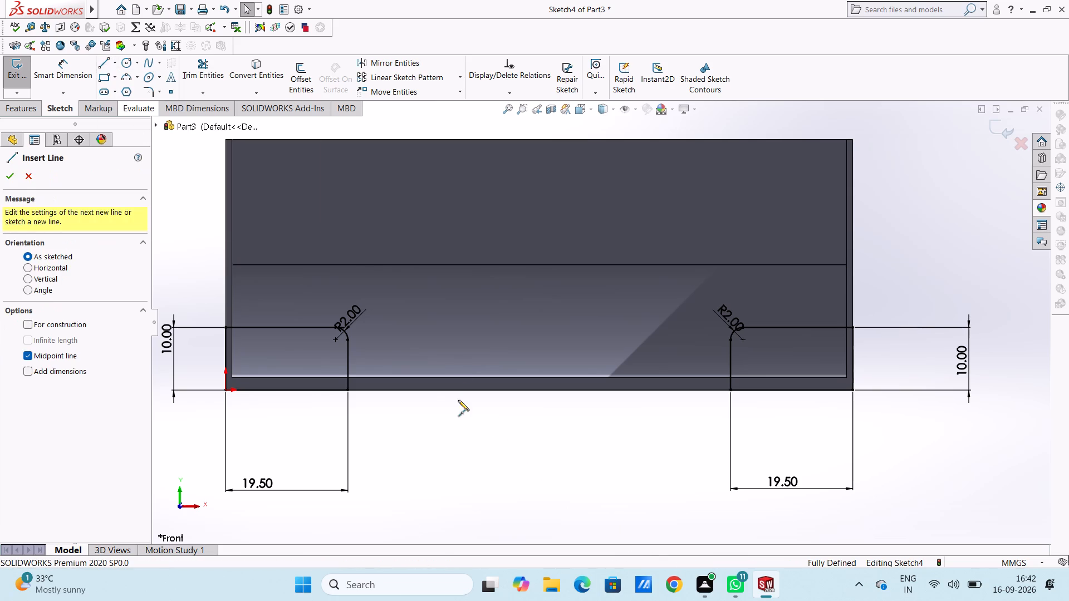
{"action": "left_click", "coordinate": [540, 390]}
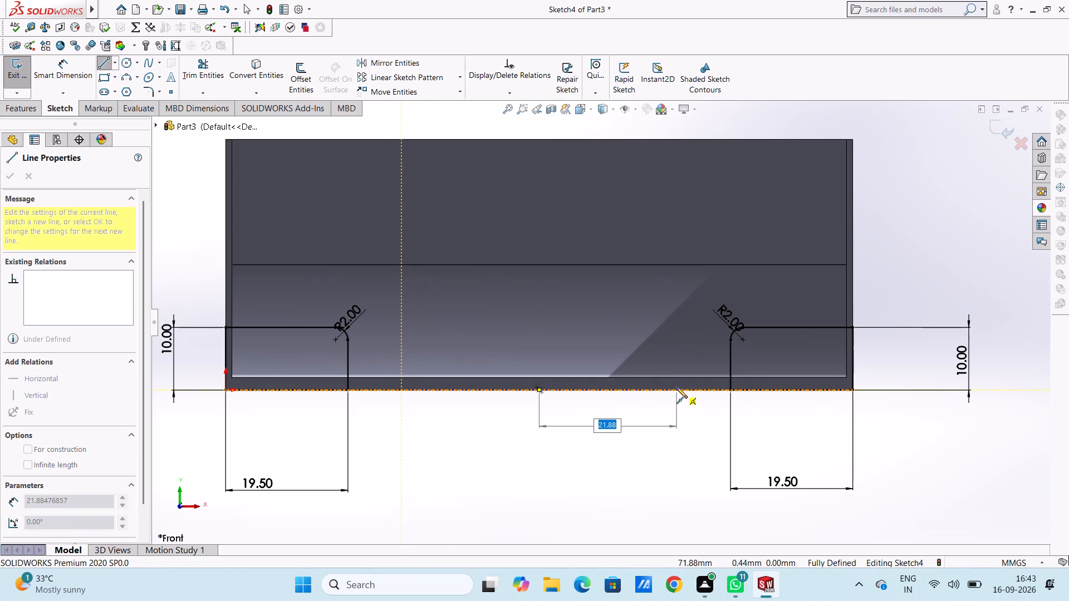
{"action": "type", "text": "17"}
{"action": "key", "text": "Return"}
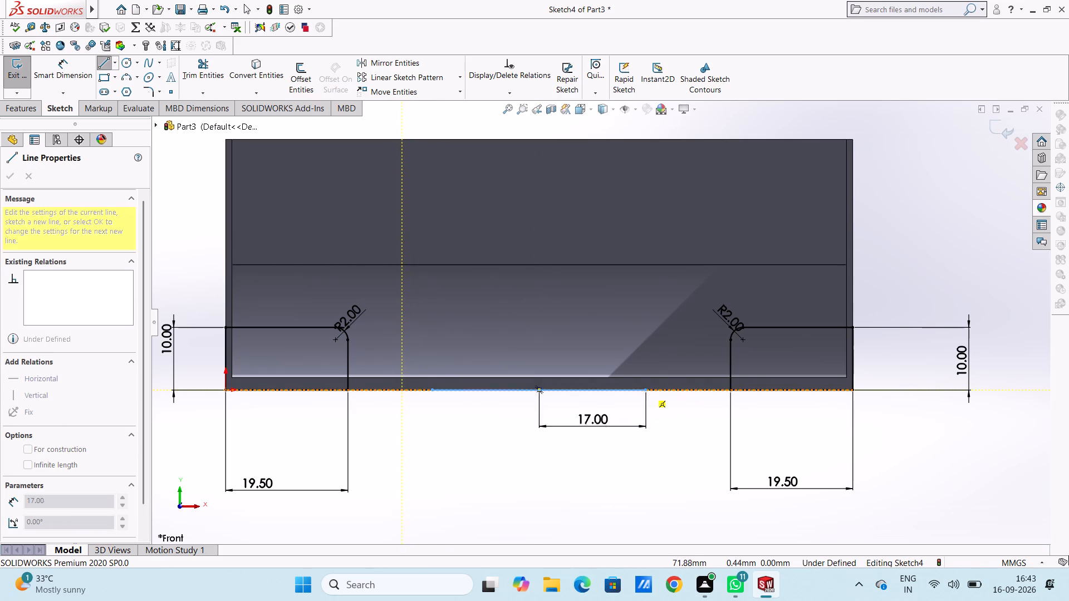
{"action": "key", "text": "Escape"}
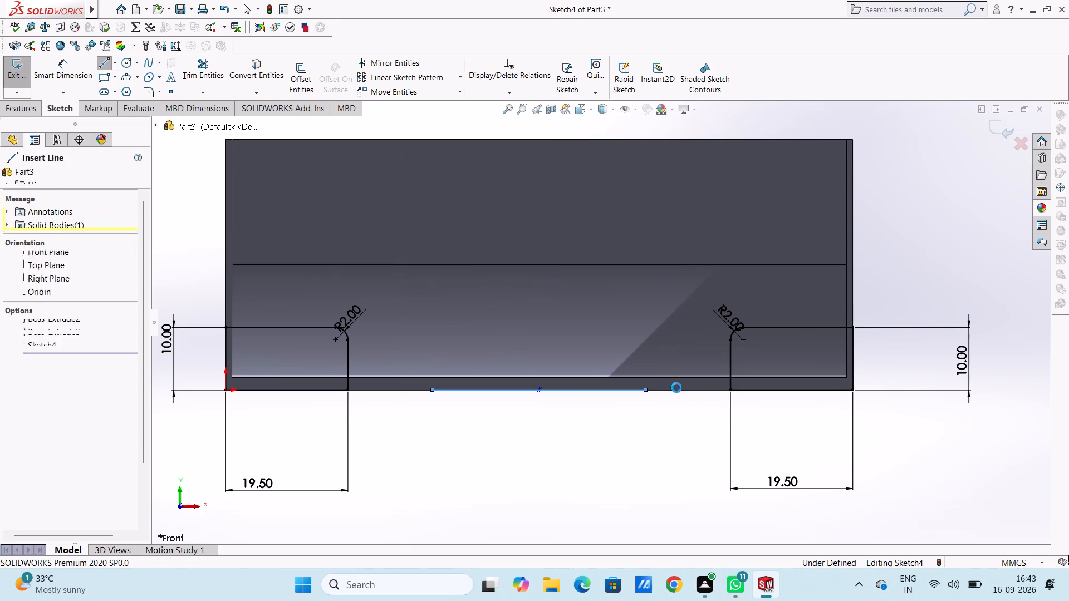
{"action": "key", "text": "Escape"}
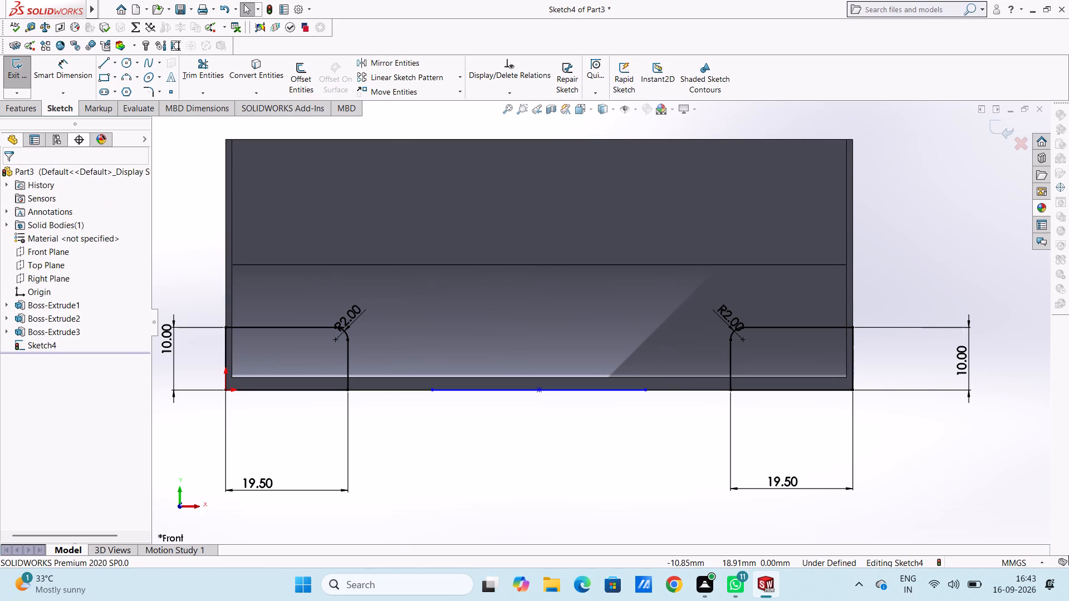
Dimension the centred line 17 mm from its origin-side endpoint to its midpoint.
{"action": "left_click", "coordinate": [66, 68]}
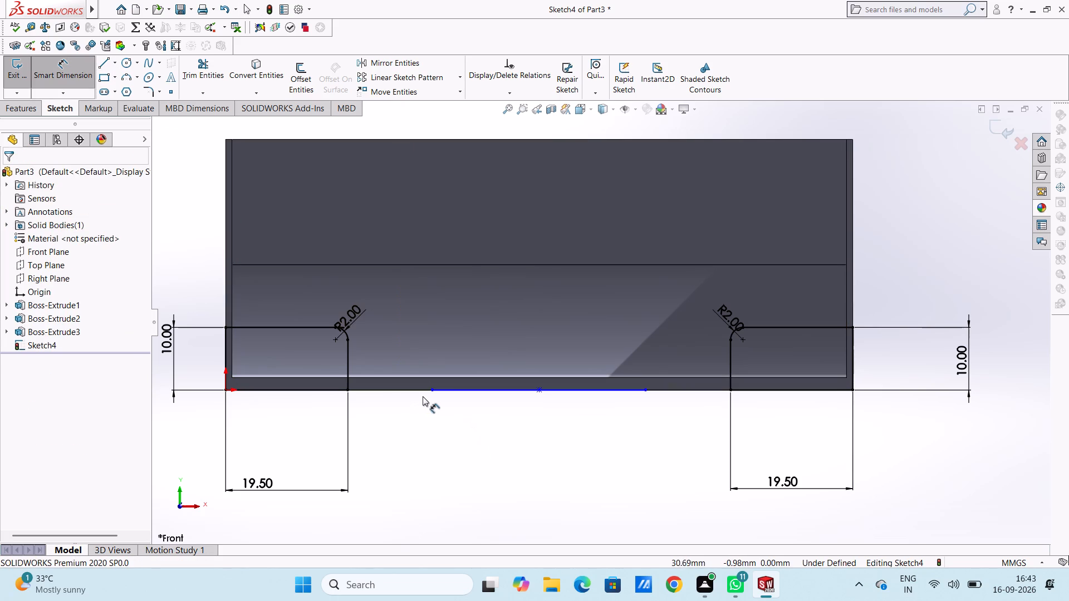
{"action": "left_click", "coordinate": [433, 391]}
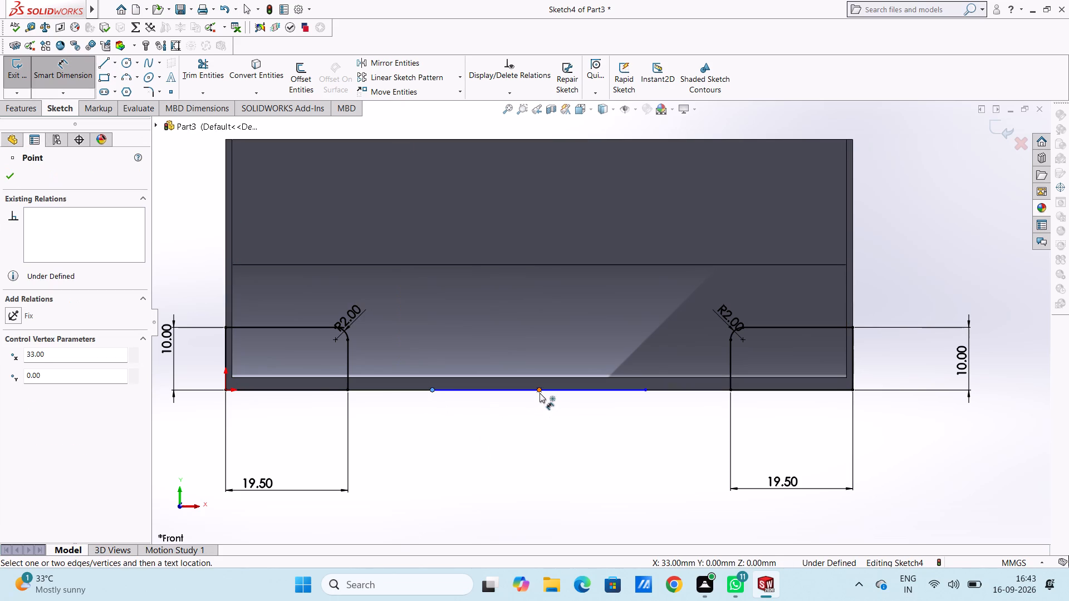
{"action": "left_click", "coordinate": [540, 392]}
{"action": "left_click", "coordinate": [522, 510]}
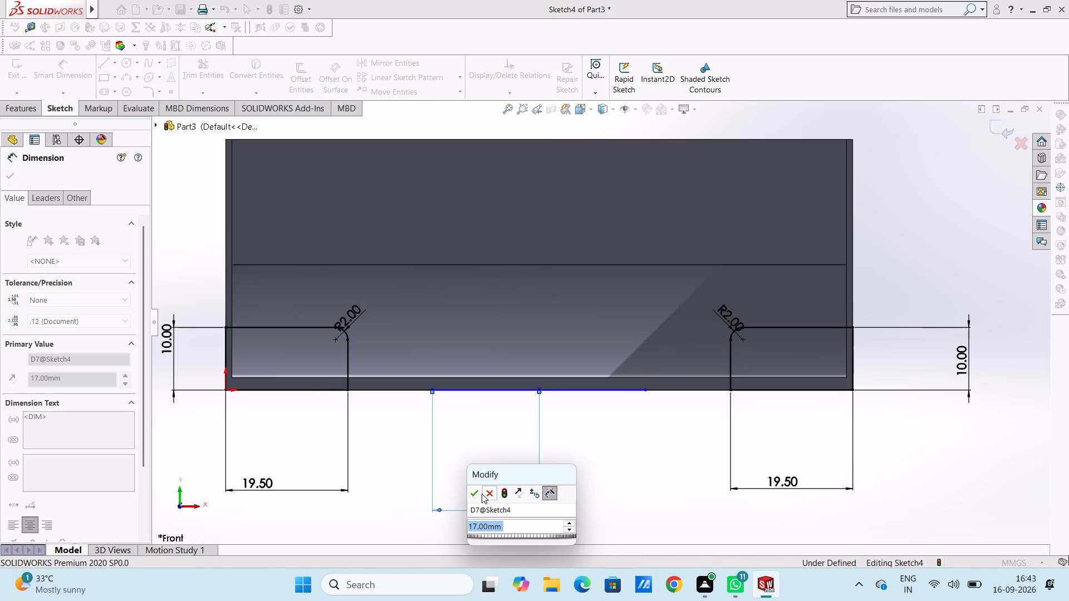
{"action": "left_click", "coordinate": [480, 495]}
{"action": "left_click", "coordinate": [499, 454]}
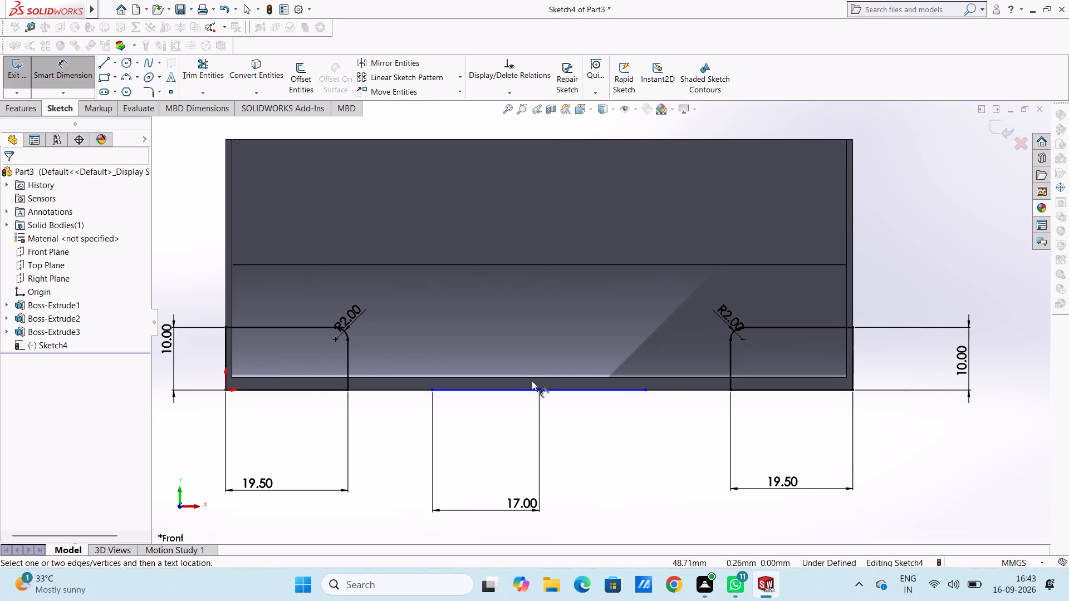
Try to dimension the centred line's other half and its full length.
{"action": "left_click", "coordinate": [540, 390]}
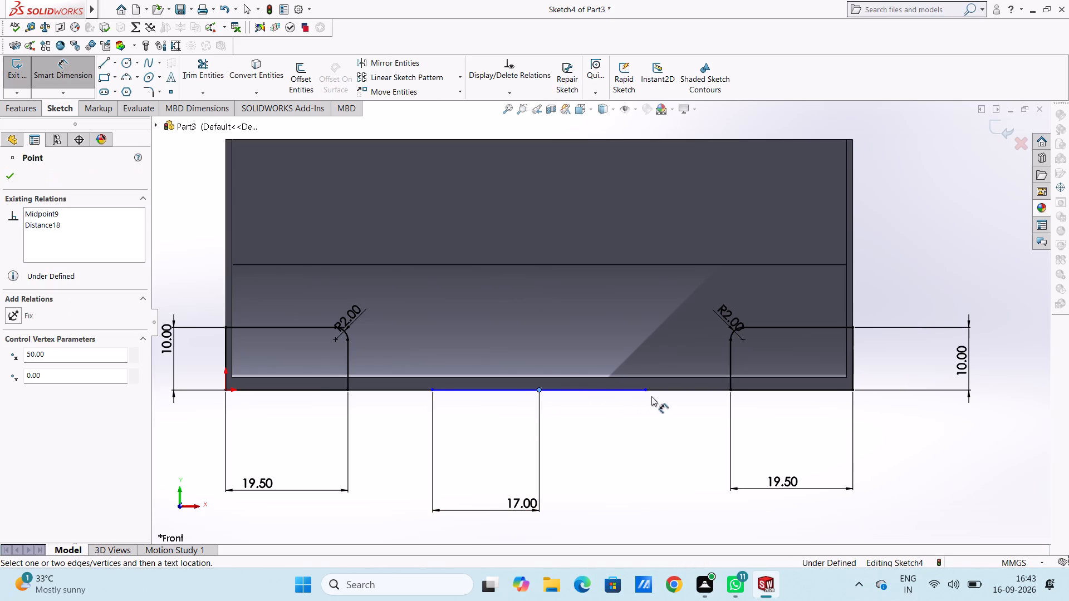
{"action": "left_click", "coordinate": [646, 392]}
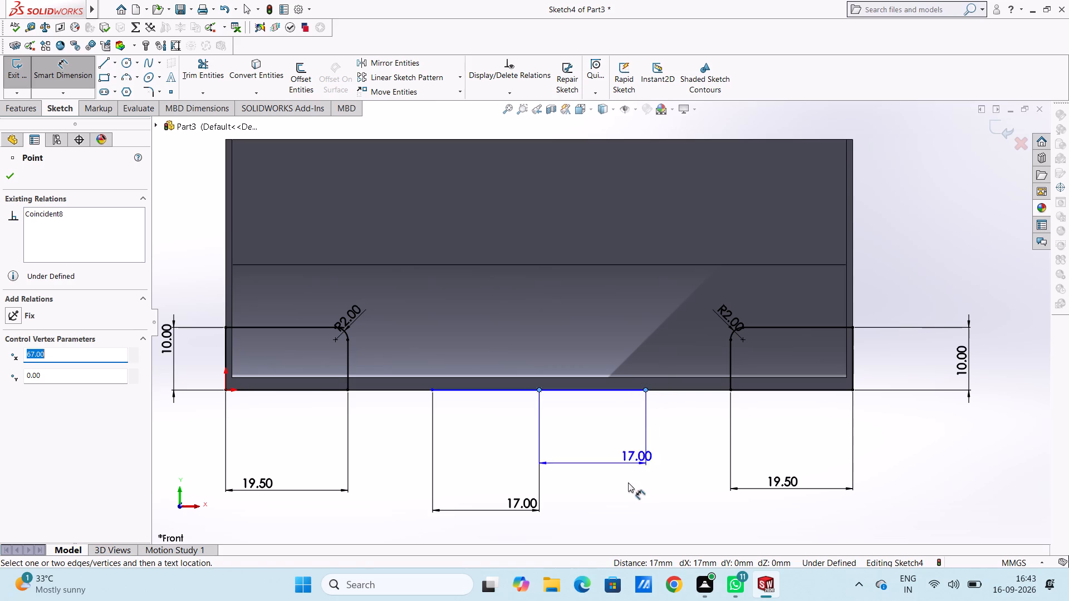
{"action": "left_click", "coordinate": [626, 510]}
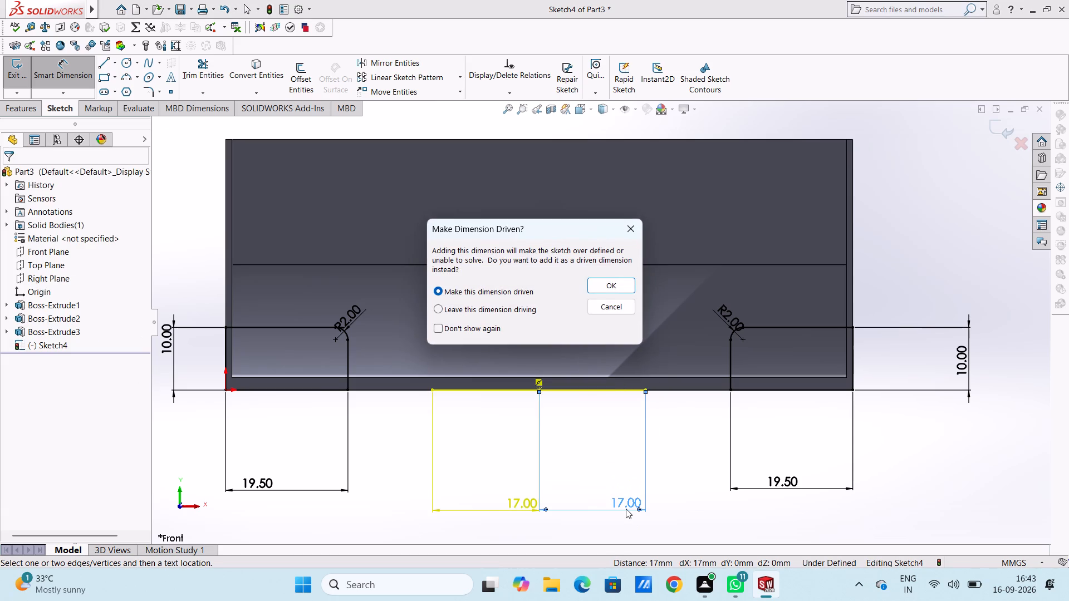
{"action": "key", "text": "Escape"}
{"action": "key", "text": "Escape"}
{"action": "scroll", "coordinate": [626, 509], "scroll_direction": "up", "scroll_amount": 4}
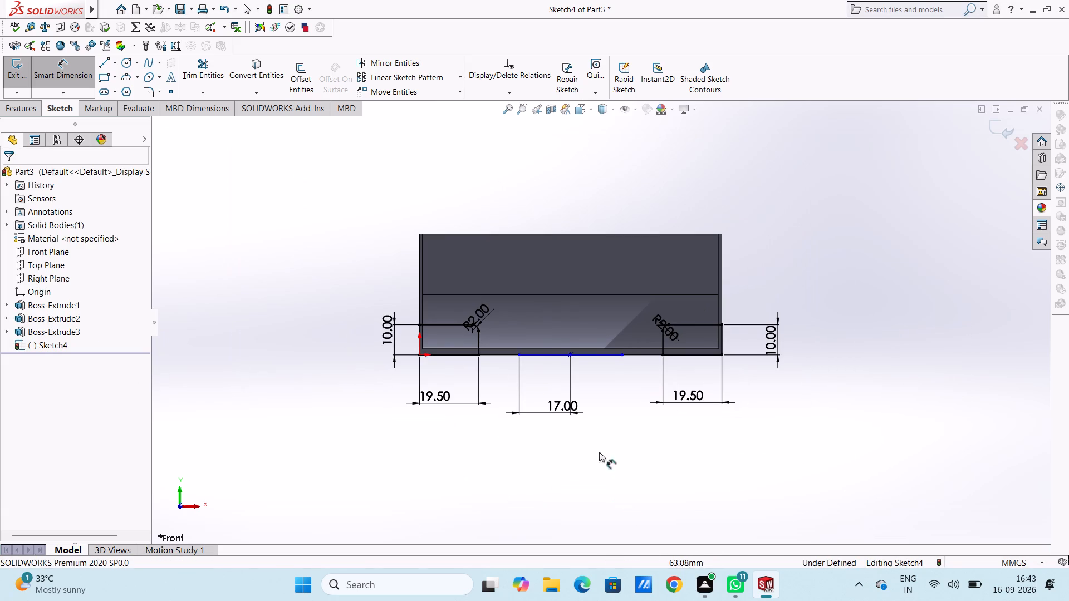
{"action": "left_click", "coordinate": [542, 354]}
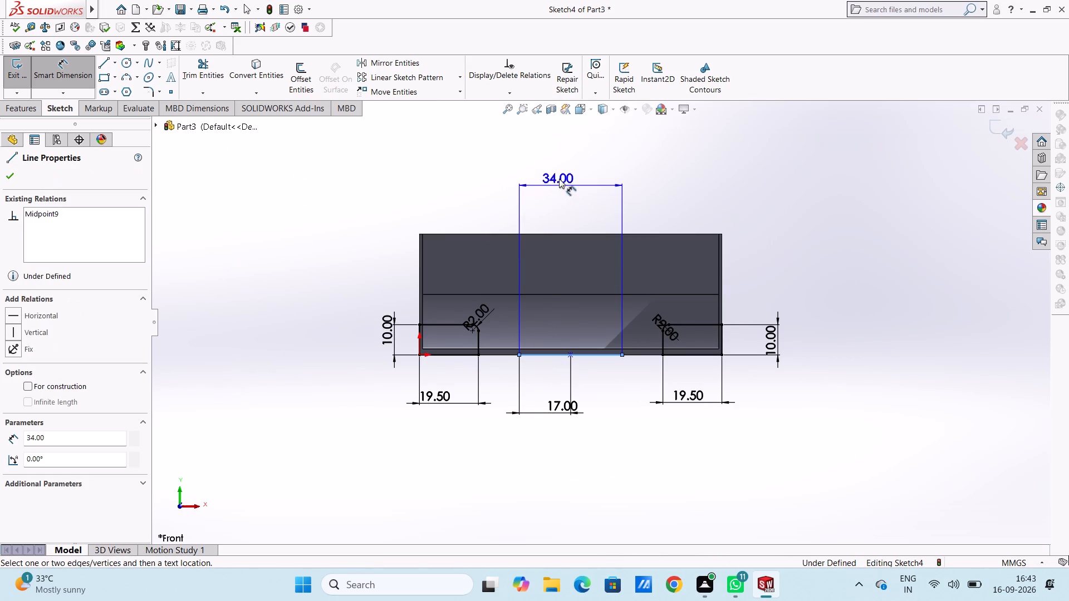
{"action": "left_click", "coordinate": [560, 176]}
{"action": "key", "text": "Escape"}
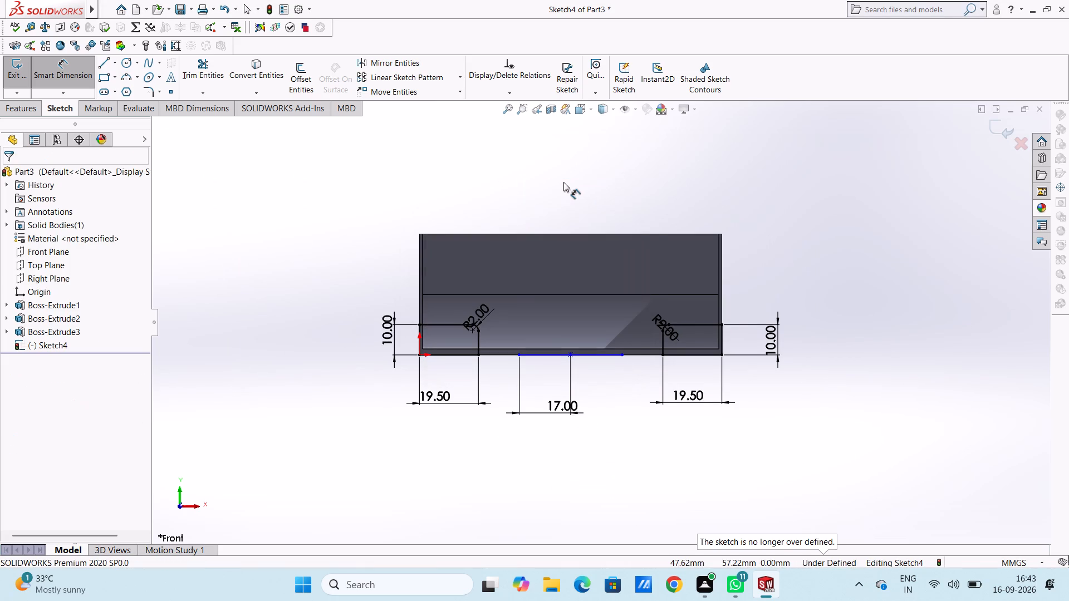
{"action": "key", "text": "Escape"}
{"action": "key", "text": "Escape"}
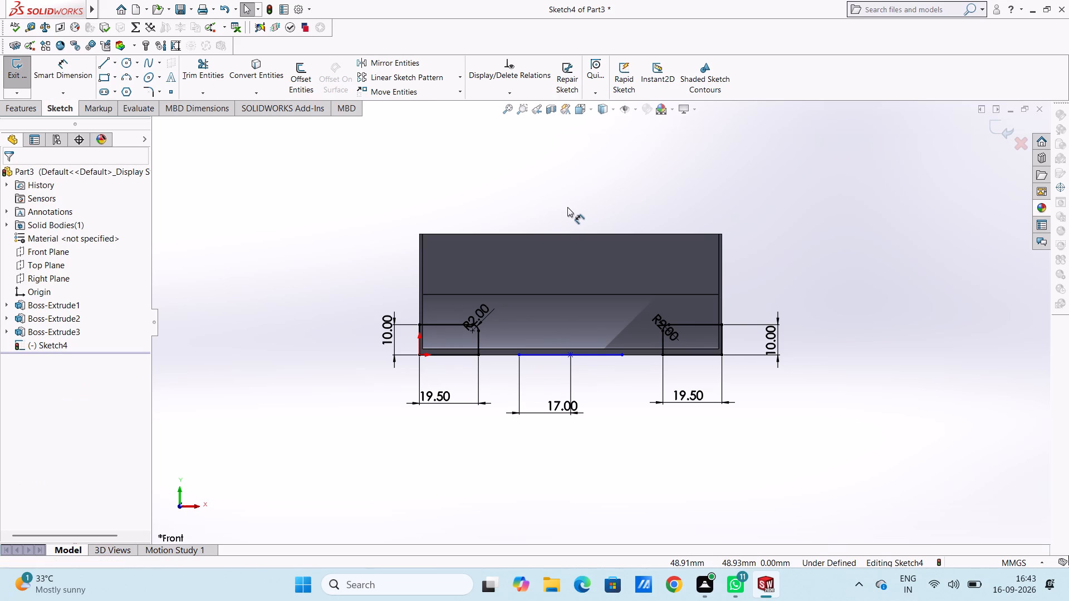
Draw a corner rectangle 10 mm high and 34 mm wide upward from the centred line's origin-side endpoint.
{"action": "scroll", "coordinate": [625, 363], "scroll_direction": "down", "scroll_amount": 4}
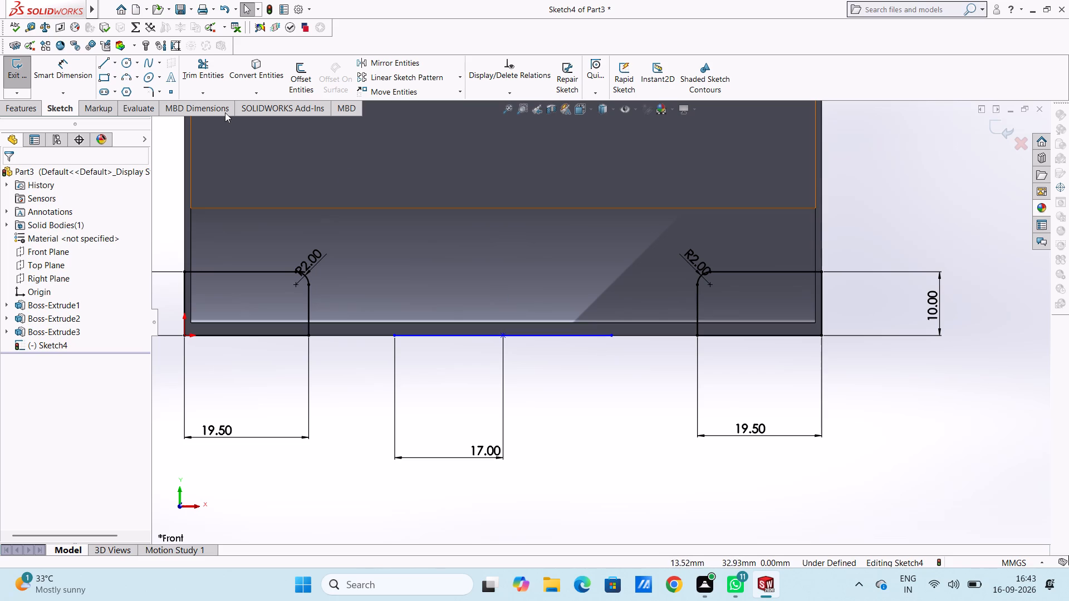
{"action": "left_click", "coordinate": [101, 73]}
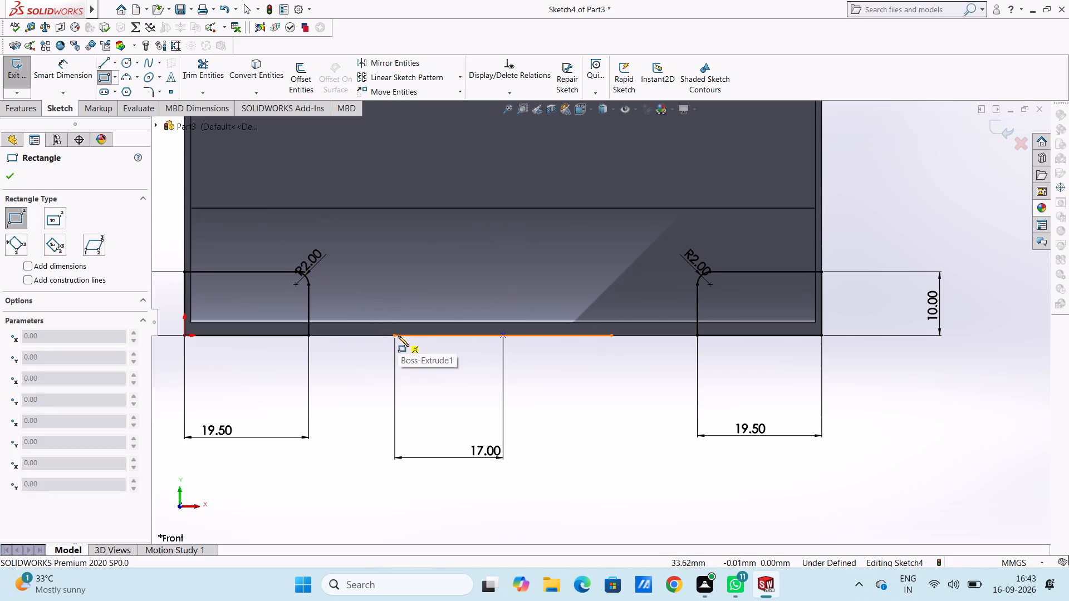
{"action": "left_click", "coordinate": [394, 336]}
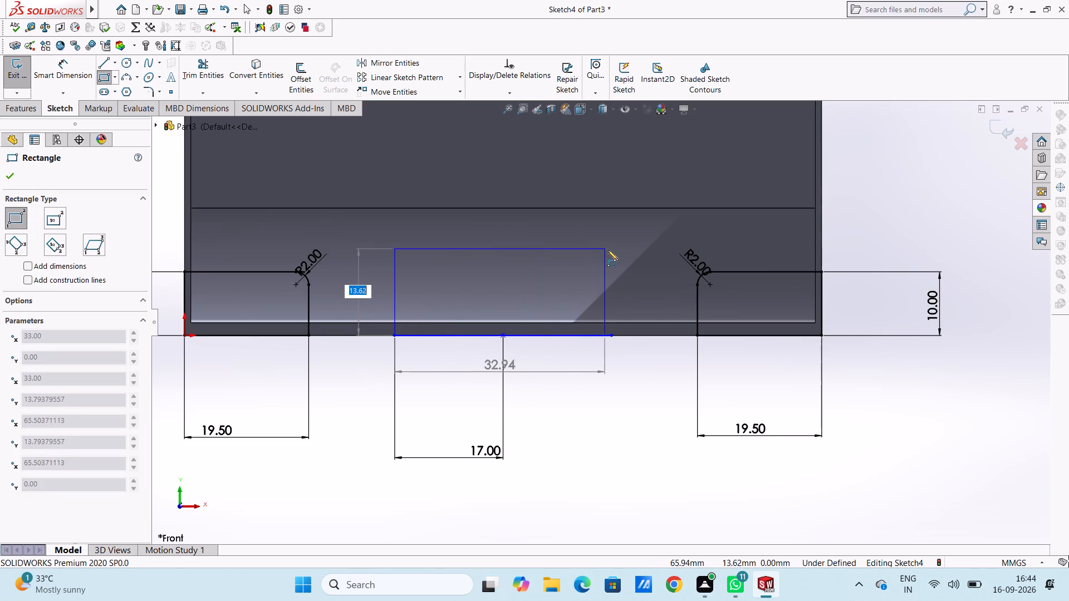
{"action": "type", "text": "10"}
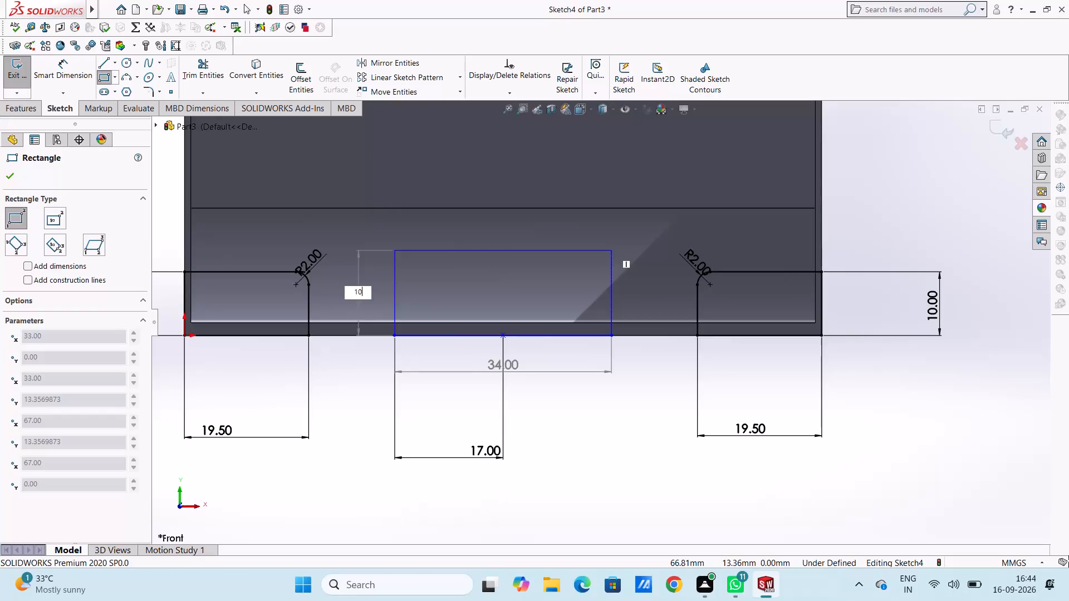
{"action": "key", "text": "Return"}
{"action": "type", "text": "34"}
{"action": "key", "text": "Return"}
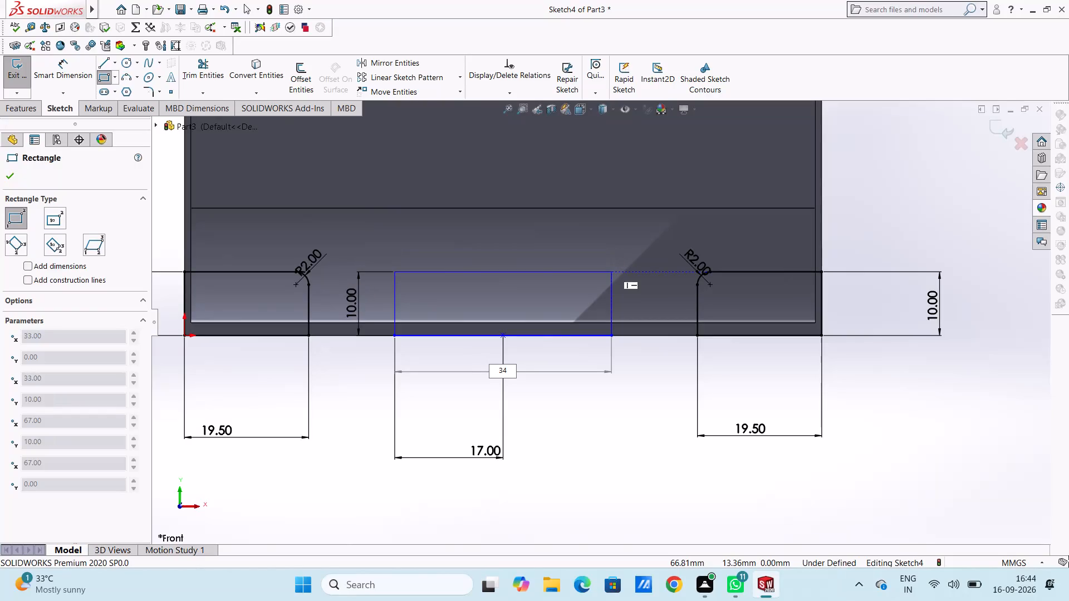
{"action": "left_click", "coordinate": [589, 454]}
{"action": "key", "text": "Escape"}
{"action": "key", "text": "Escape"}
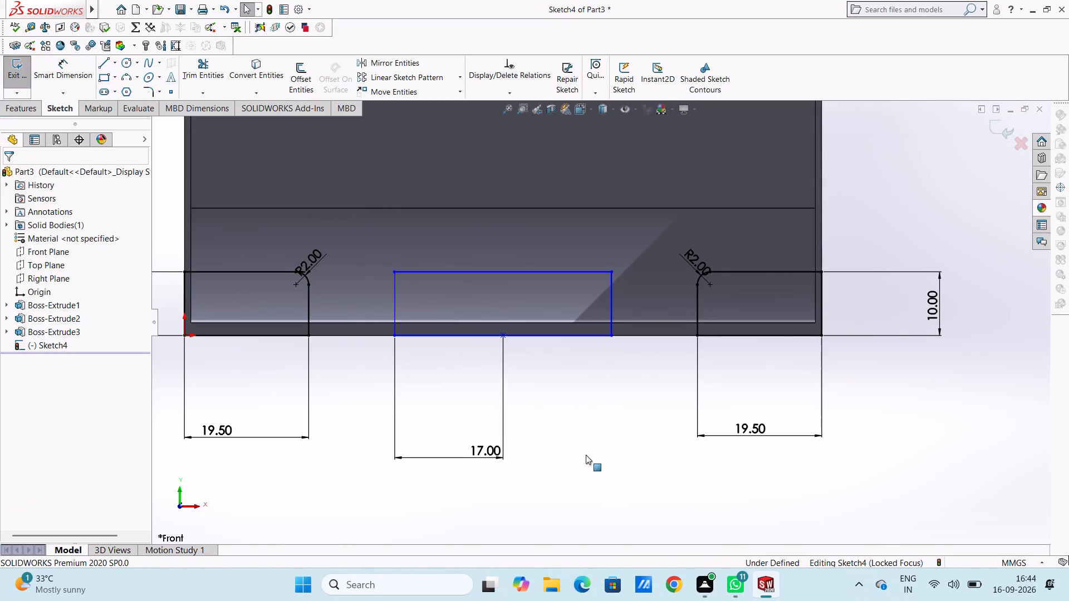
Dimension the middle rectangle on the front face 10 mm high and 34 mm wide.
{"action": "left_click", "coordinate": [36, 71]}
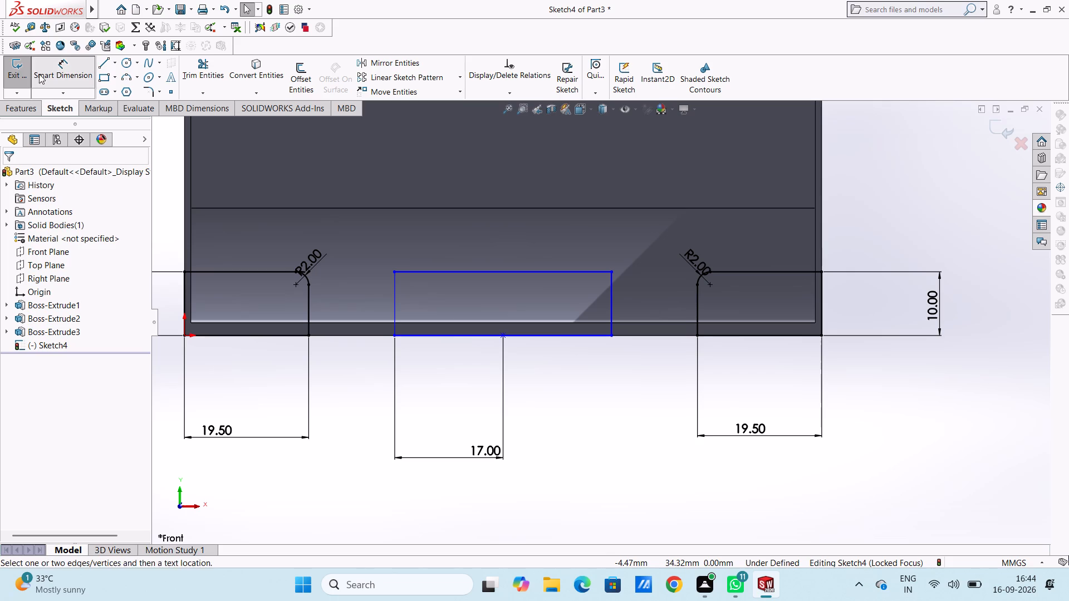
{"action": "scroll", "coordinate": [319, 282], "scroll_direction": "up", "scroll_amount": 4}
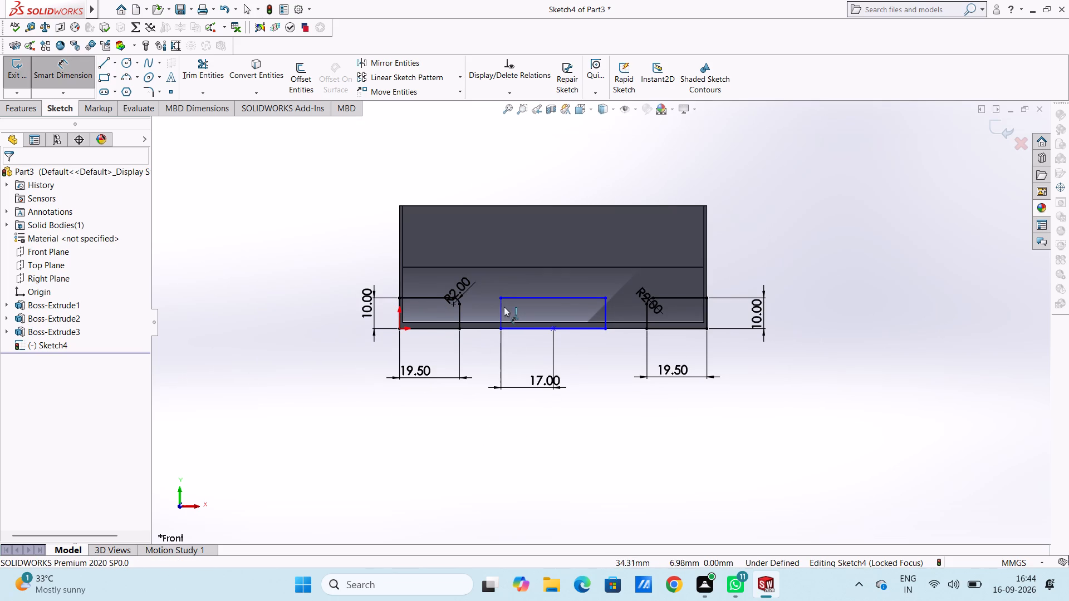
{"action": "left_click", "coordinate": [503, 306]}
{"action": "left_click", "coordinate": [280, 323]}
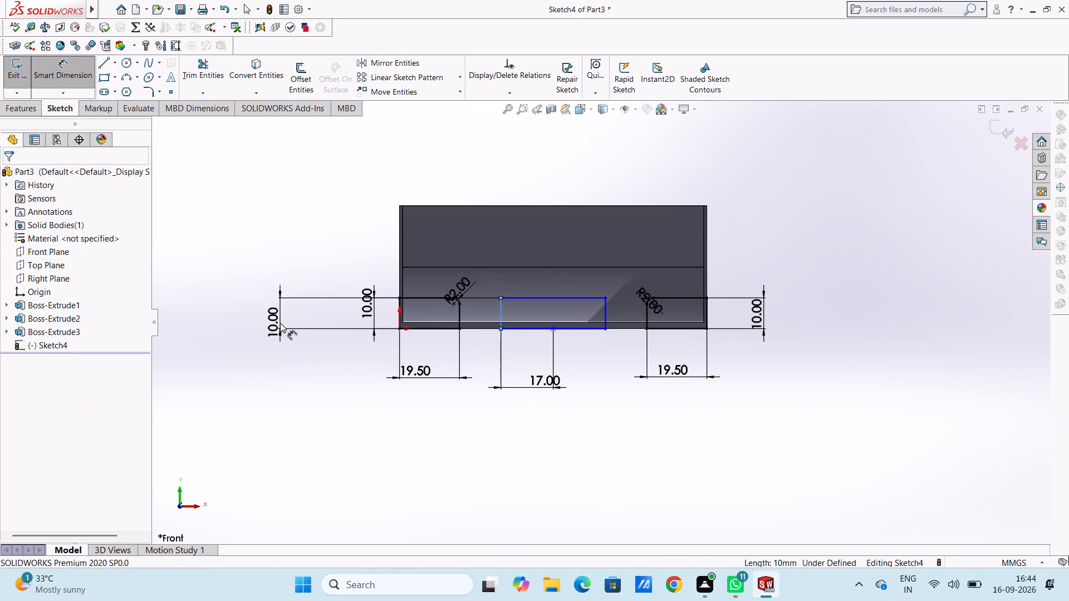
{"action": "left_click", "coordinate": [228, 306]}
{"action": "left_click", "coordinate": [307, 229]}
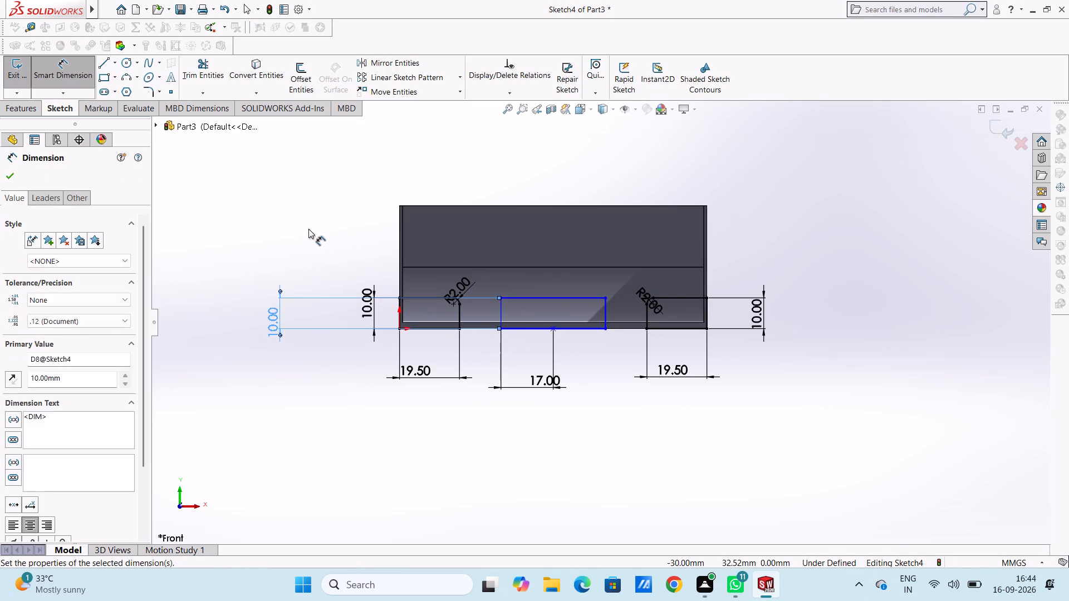
{"action": "left_click", "coordinate": [541, 296]}
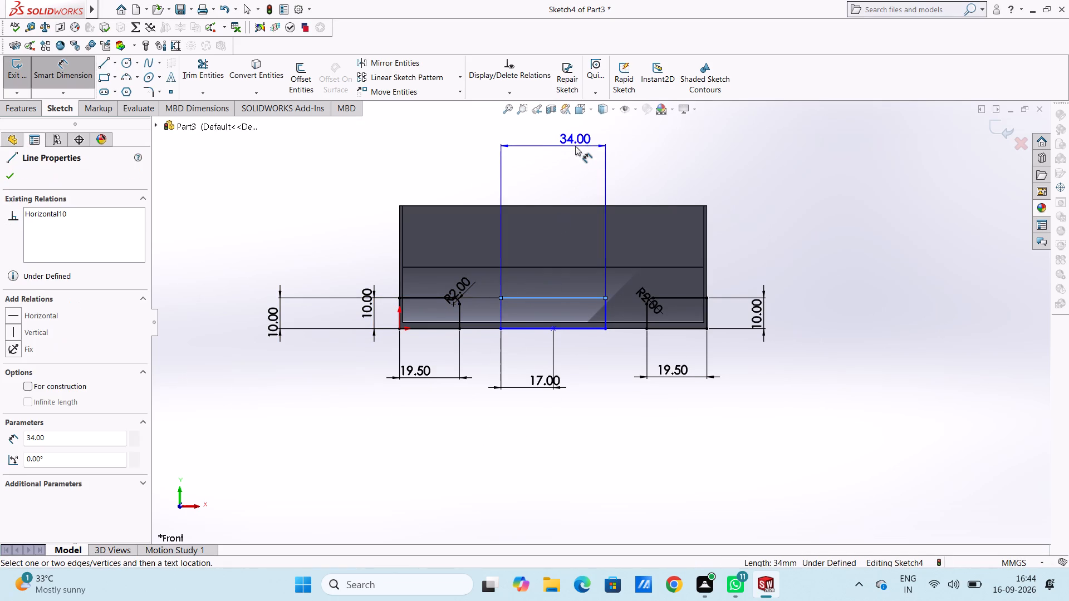
{"action": "left_click", "coordinate": [576, 145]}
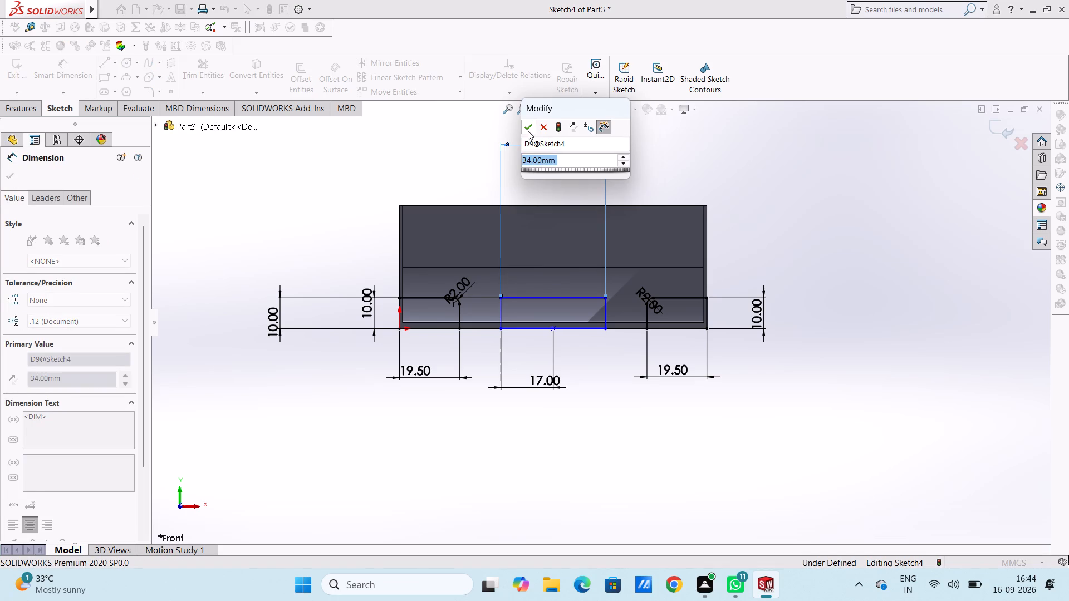
{"action": "left_click", "coordinate": [528, 131]}
{"action": "left_click", "coordinate": [465, 135]}
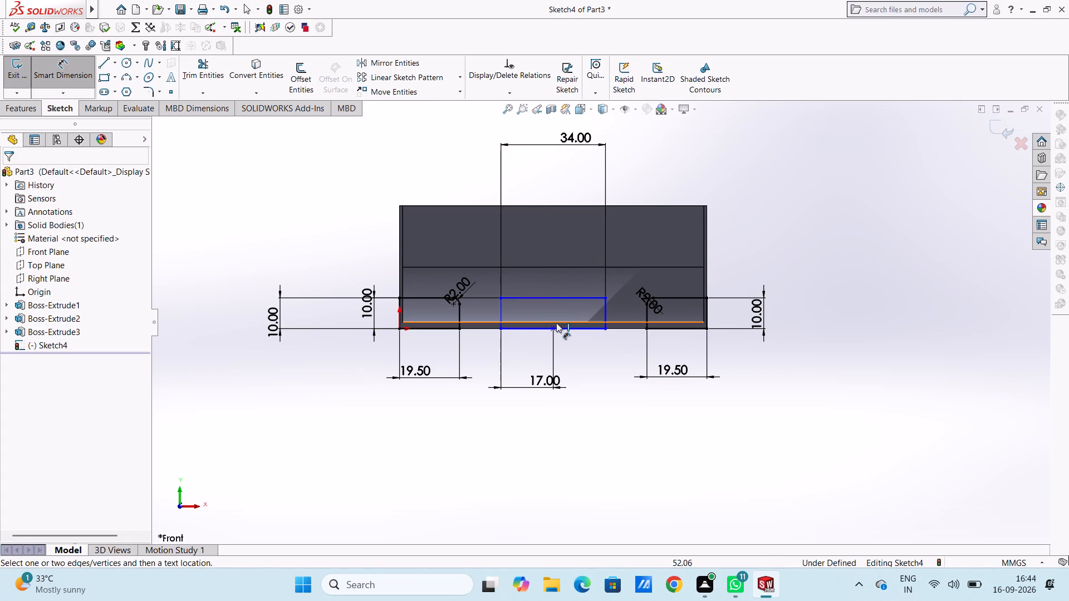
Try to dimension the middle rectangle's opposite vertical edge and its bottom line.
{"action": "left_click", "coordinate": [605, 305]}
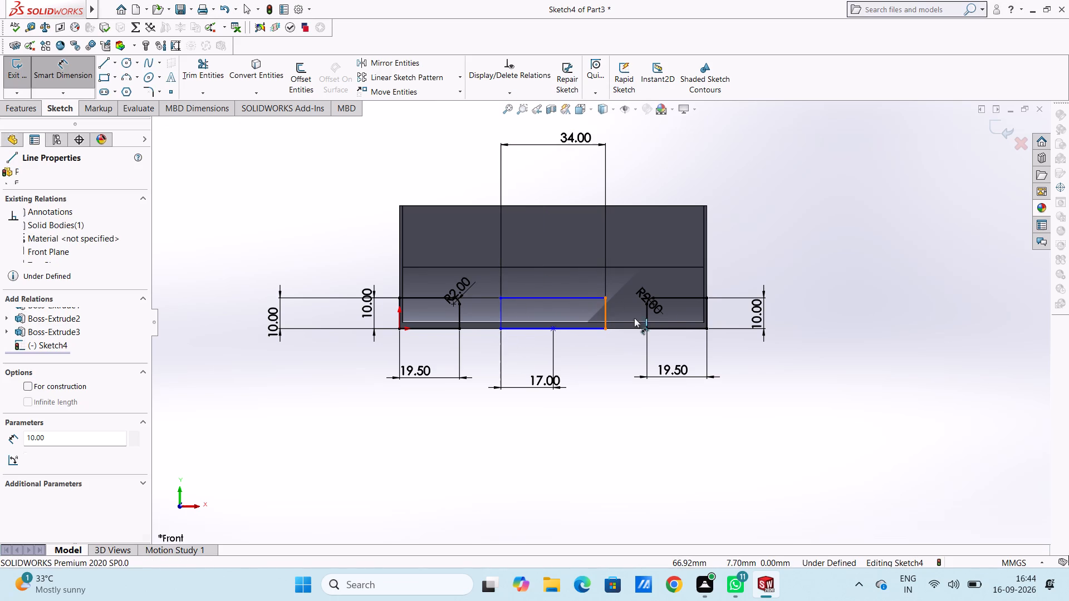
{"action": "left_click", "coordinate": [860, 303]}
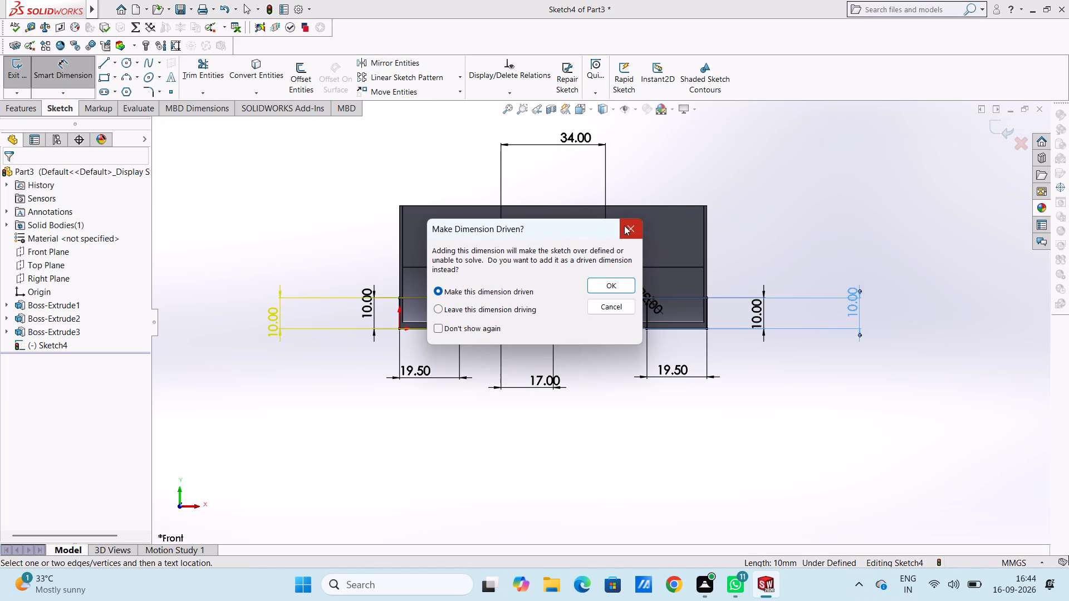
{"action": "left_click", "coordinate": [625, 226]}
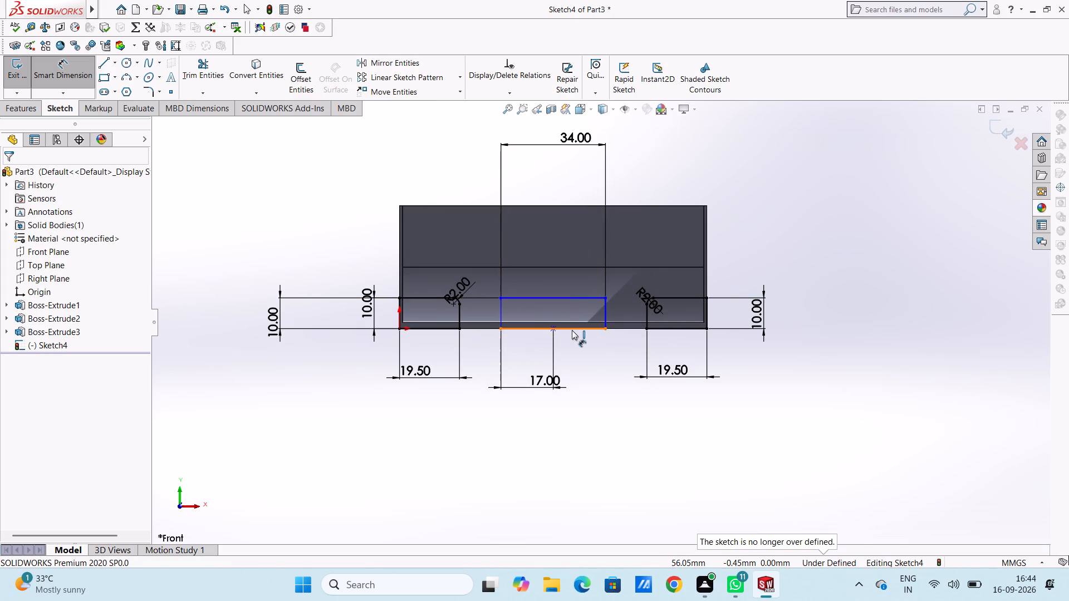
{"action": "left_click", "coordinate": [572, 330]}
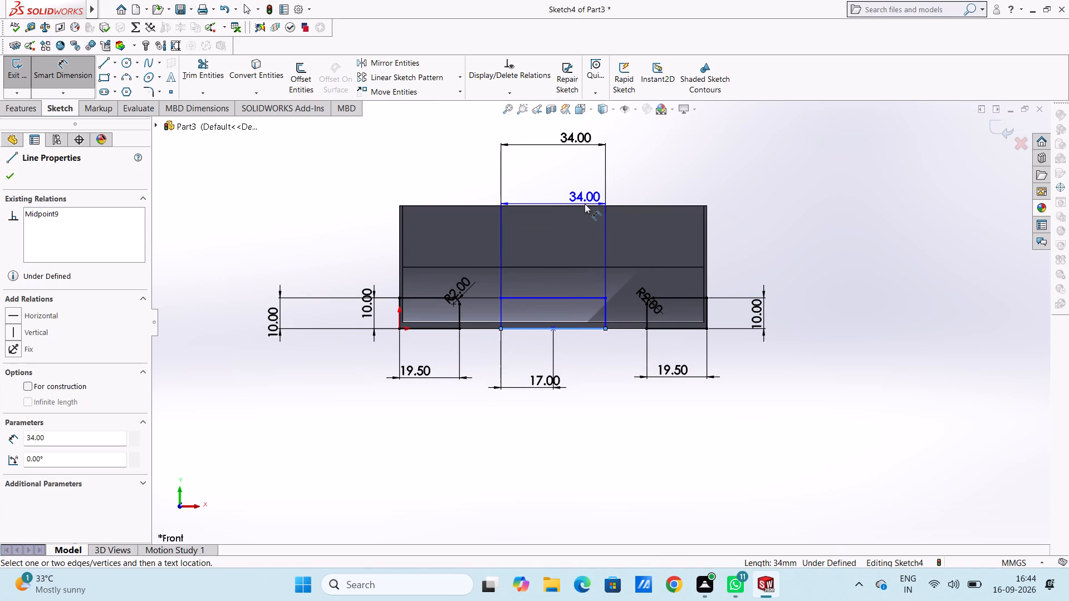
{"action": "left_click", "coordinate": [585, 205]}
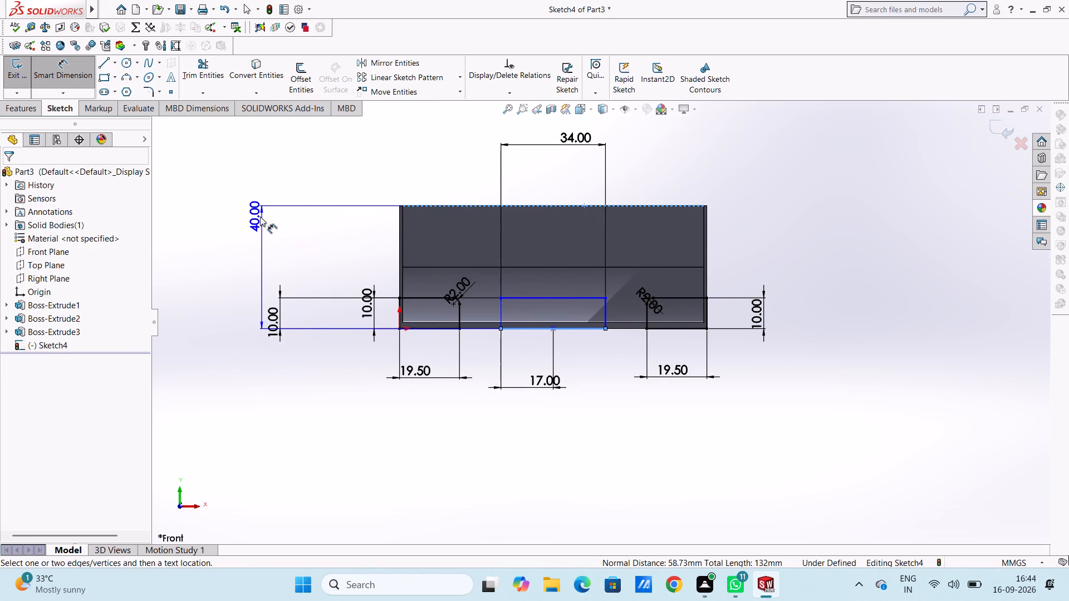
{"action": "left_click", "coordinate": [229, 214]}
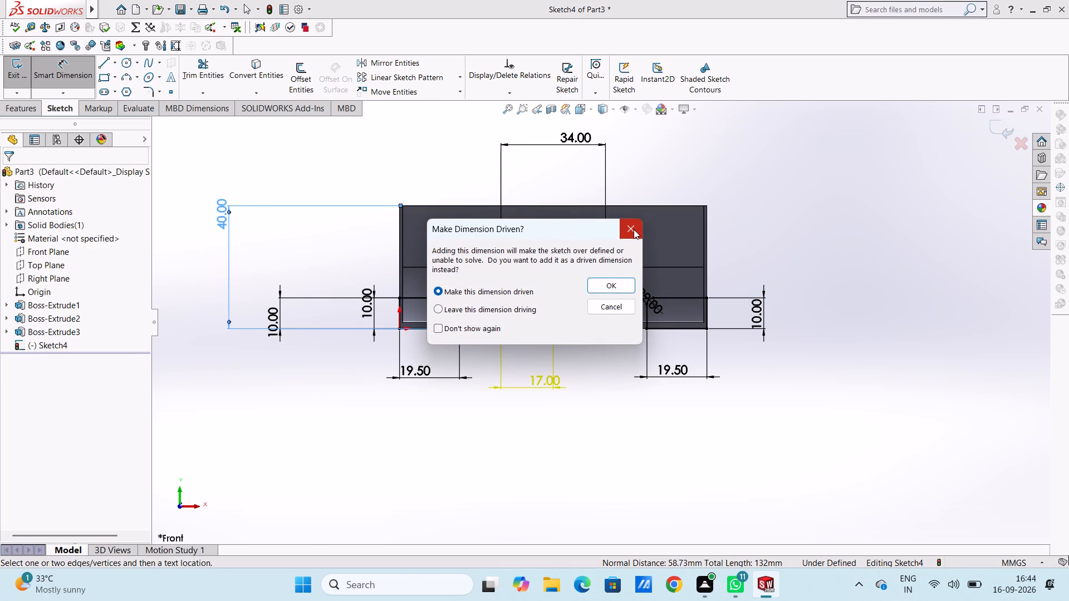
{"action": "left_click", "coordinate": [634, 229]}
Extrude the two corner regions and the middle rectangle region of the sketch 1 mm in the reversed direction, merged with the body.
{"action": "scroll", "coordinate": [792, 230], "scroll_direction": "up", "scroll_amount": 1}
{"action": "middle_click_drag", "start_coordinate": [791, 228], "coordinate": [791, 238]}
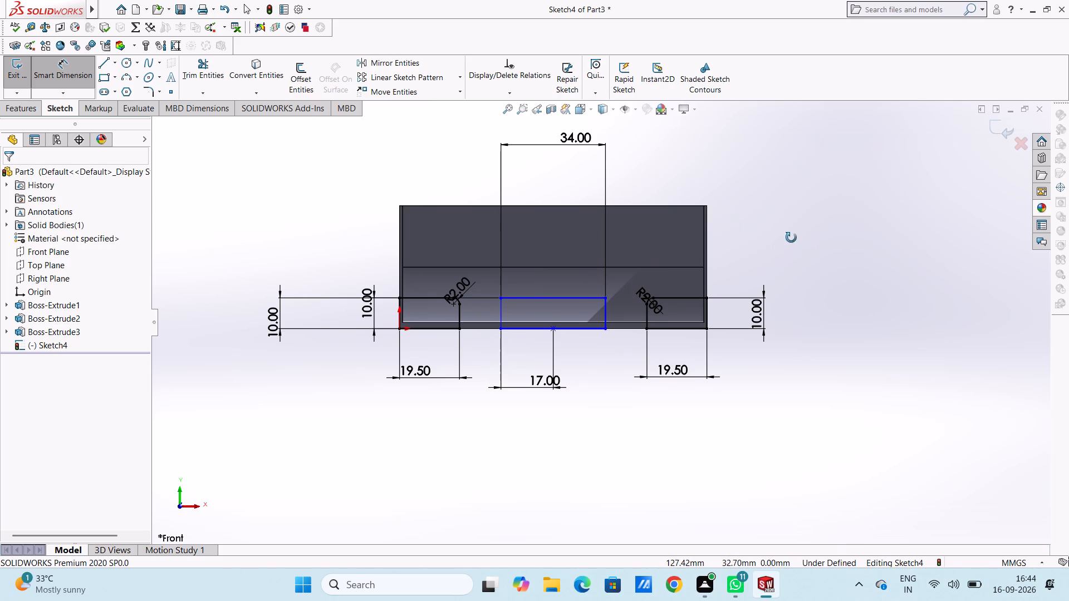
{"action": "middle_click_drag", "start_coordinate": [791, 238], "coordinate": [720, 333]}
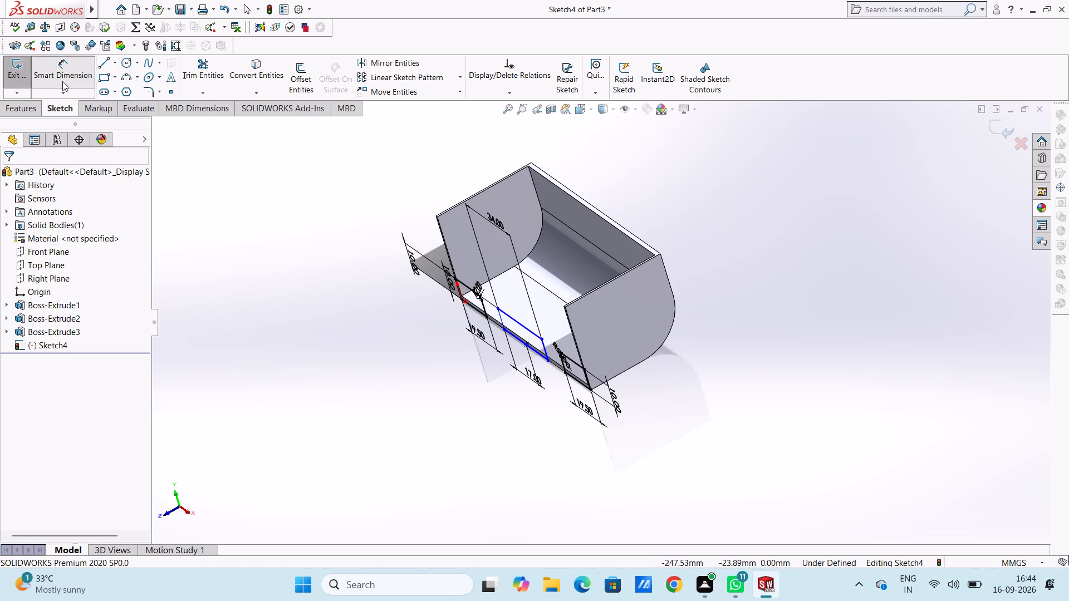
{"action": "left_click", "coordinate": [32, 107]}
{"action": "left_click", "coordinate": [24, 78]}
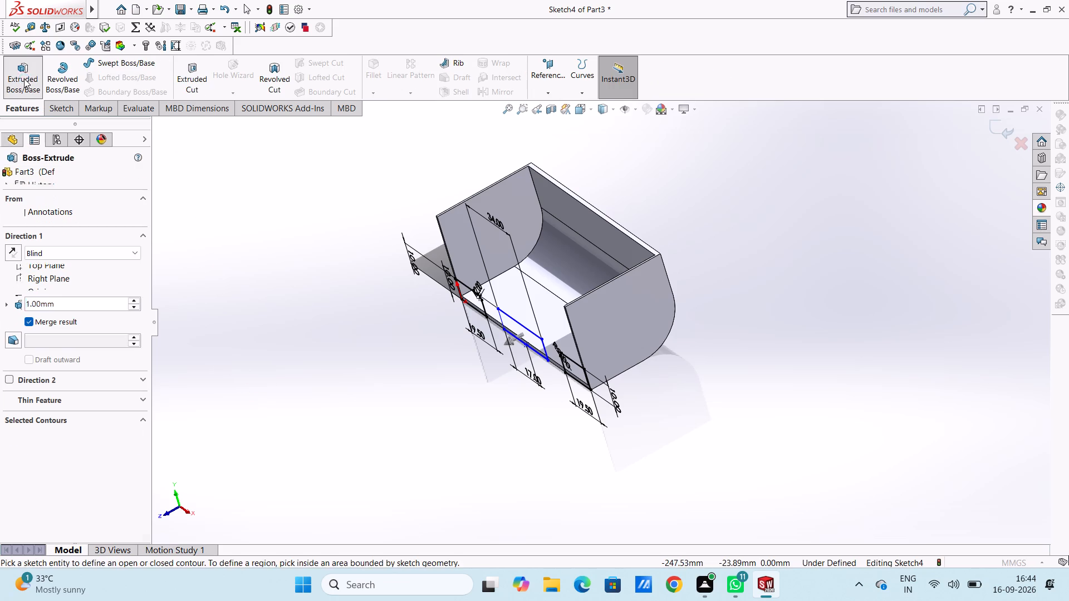
{"action": "left_click", "coordinate": [465, 292]}
{"action": "left_click", "coordinate": [513, 326]}
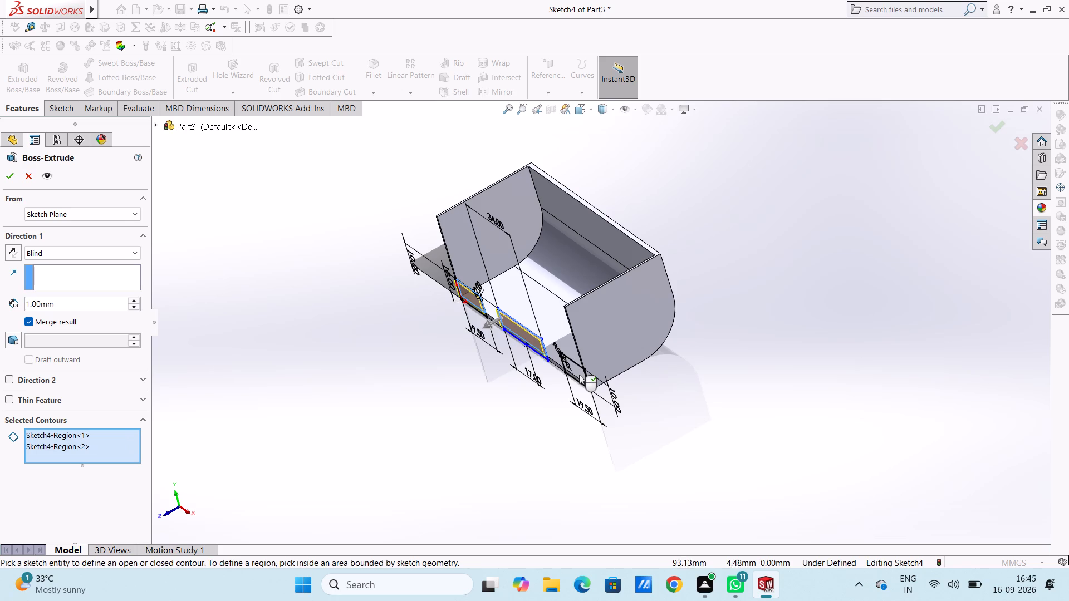
{"action": "left_click", "coordinate": [576, 371]}
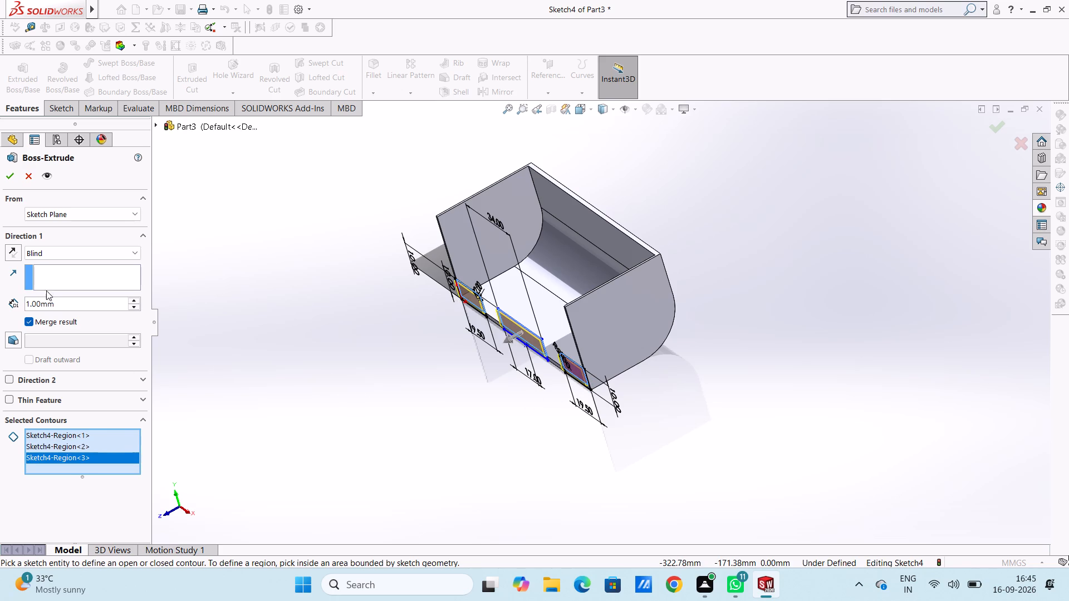
{"action": "left_click", "coordinate": [12, 252]}
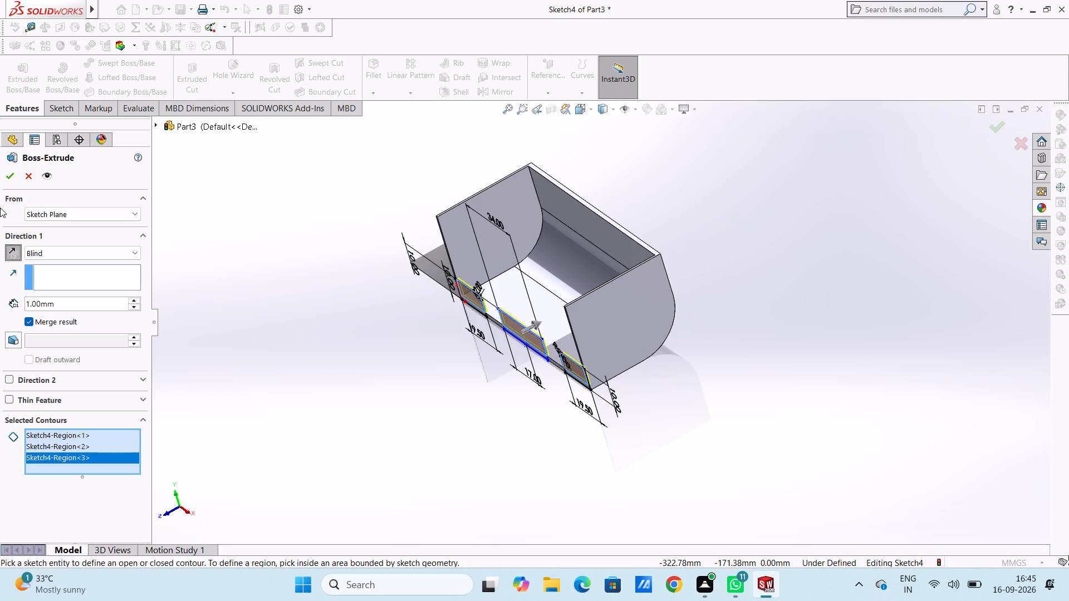
{"action": "left_click", "coordinate": [4, 175]}
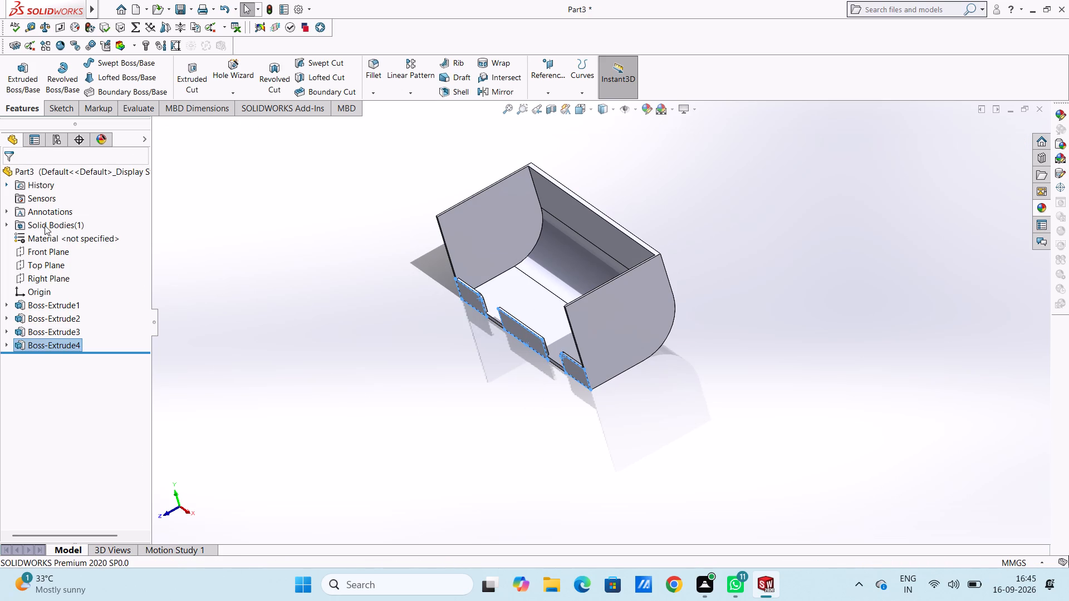
{"action": "left_click", "coordinate": [341, 296]}
Examine the three extruded front tabs and the inside of the part from several angles.
{"action": "middle_click_drag", "start_coordinate": [349, 279], "coordinate": [322, 311]}
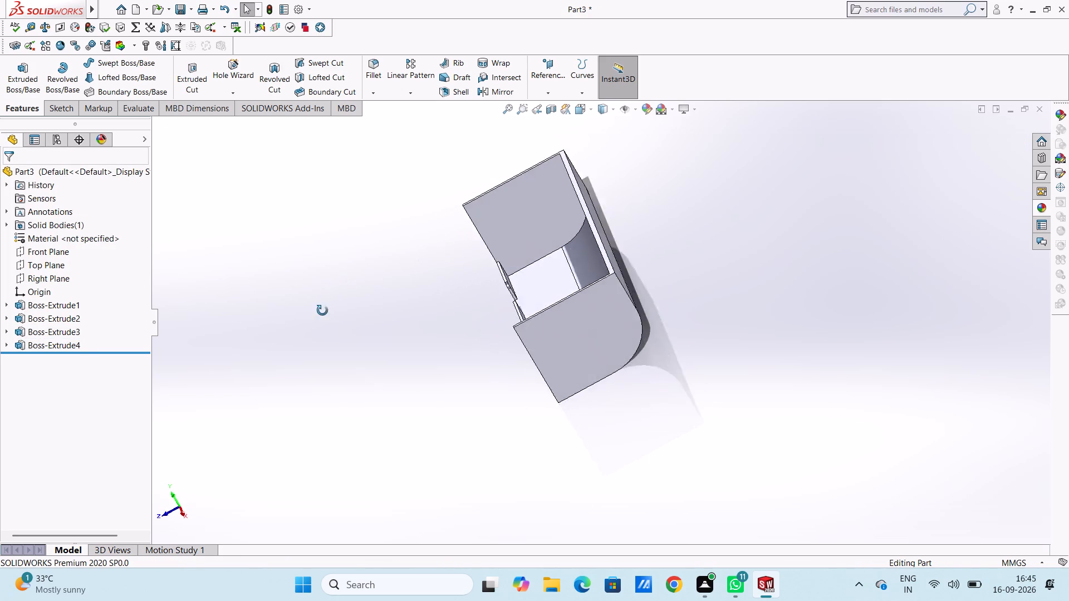
{"action": "middle_click_drag", "start_coordinate": [322, 311], "coordinate": [454, 339]}
{"action": "scroll", "coordinate": [455, 342], "scroll_direction": "up", "scroll_amount": 2}
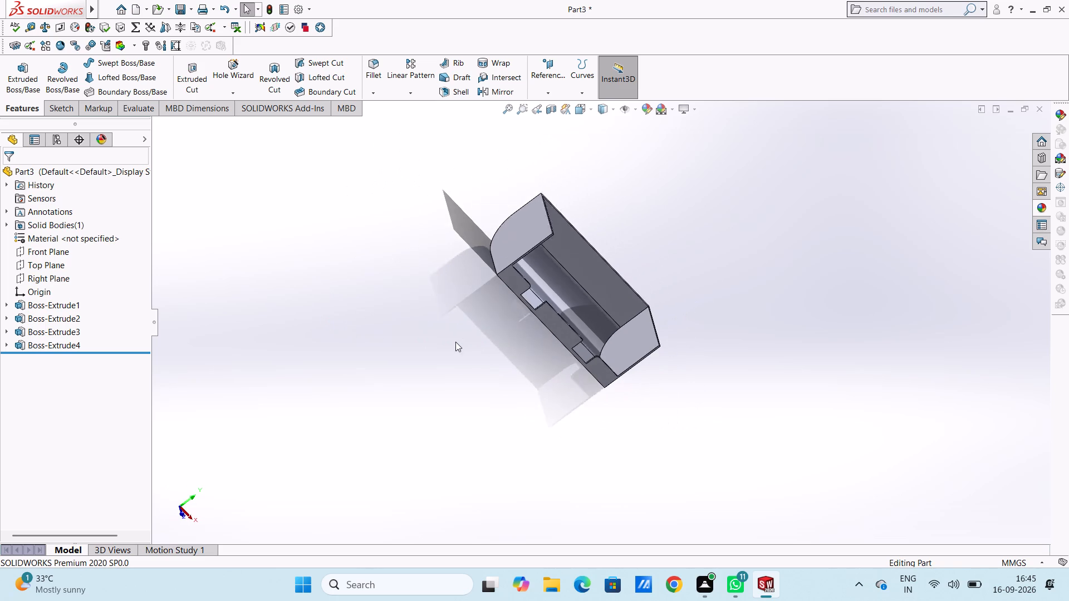
{"action": "scroll", "coordinate": [455, 342], "scroll_direction": "up", "scroll_amount": 1}
{"action": "scroll", "coordinate": [465, 301], "scroll_direction": "down", "scroll_amount": 4}
{"action": "middle_click_drag", "start_coordinate": [519, 284], "coordinate": [457, 270]}
{"action": "scroll", "coordinate": [510, 283], "scroll_direction": "up", "scroll_amount": 1}
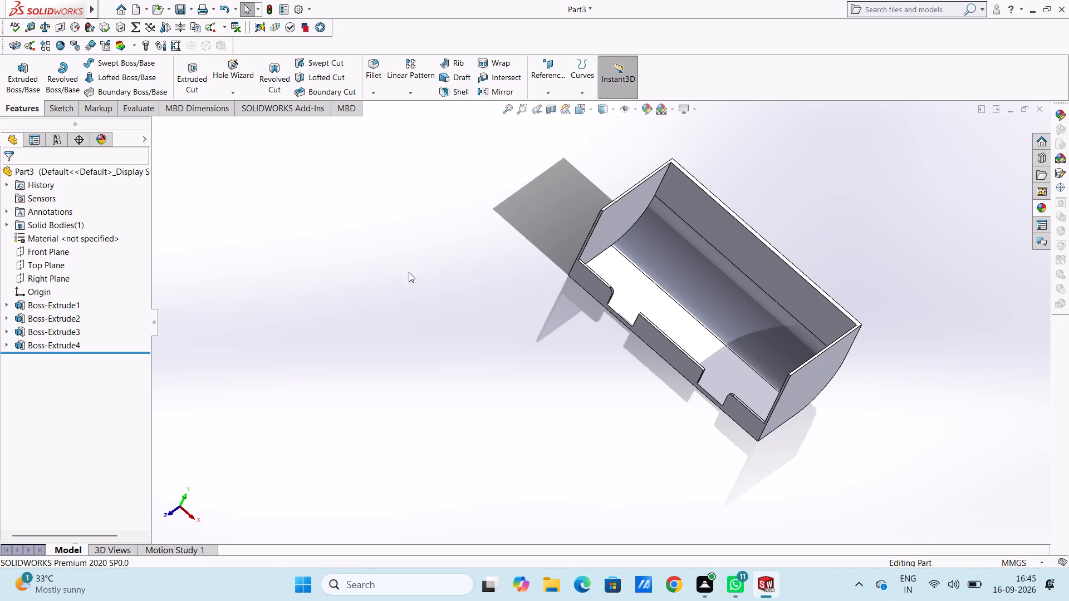
{"action": "middle_click_drag", "start_coordinate": [416, 278], "coordinate": [478, 312]}
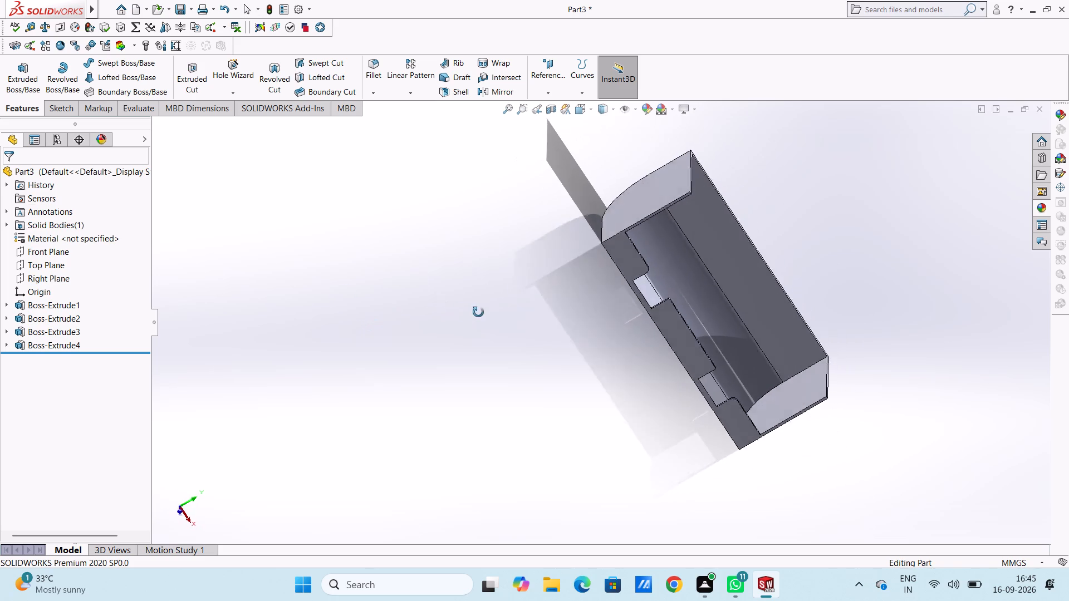
{"action": "middle_click_drag", "start_coordinate": [478, 312], "coordinate": [479, 312]}
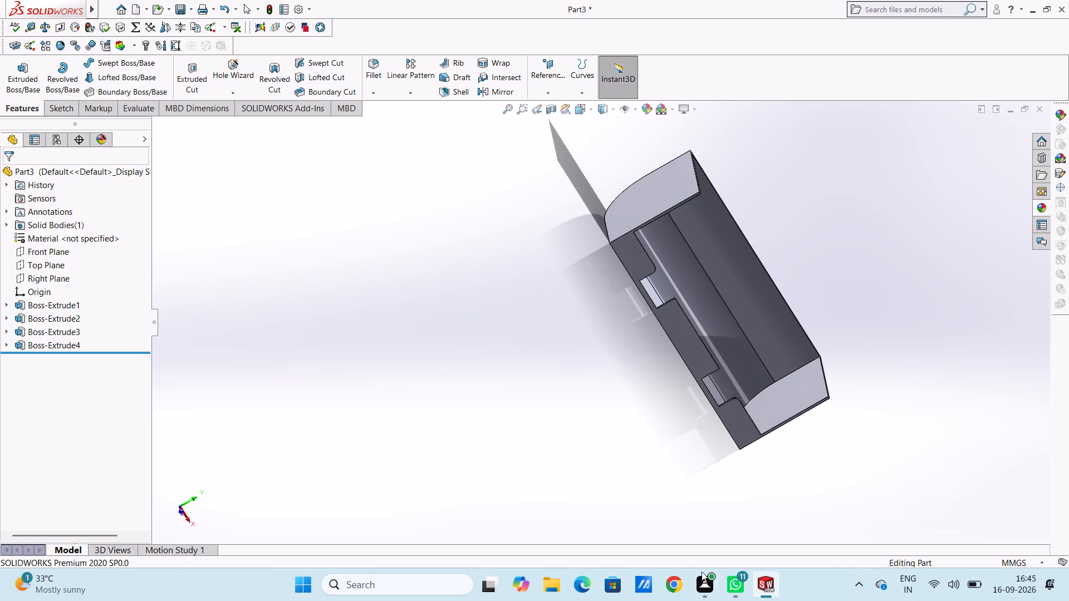
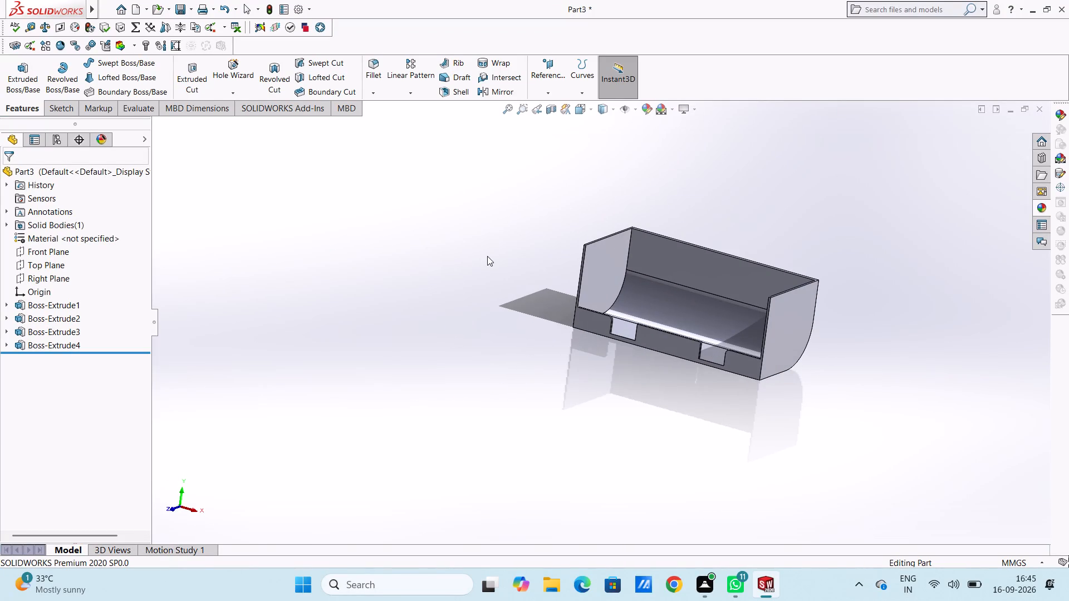
Start a new sketch on the part's flat front face, viewed from the front.
{"action": "key", "text": "ctrl+1"}
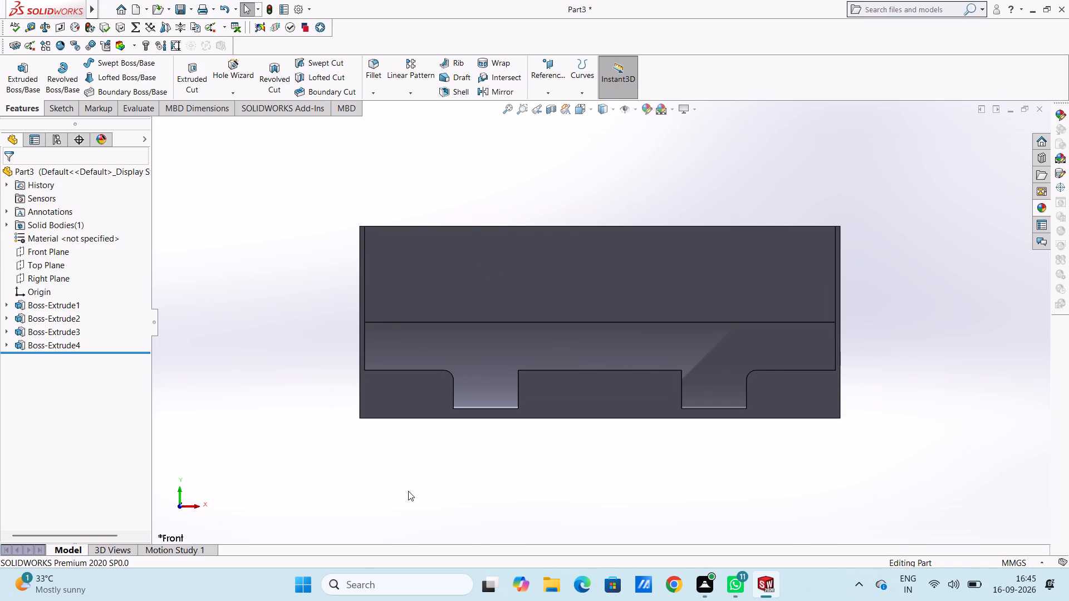
{"action": "left_click", "coordinate": [493, 415]}
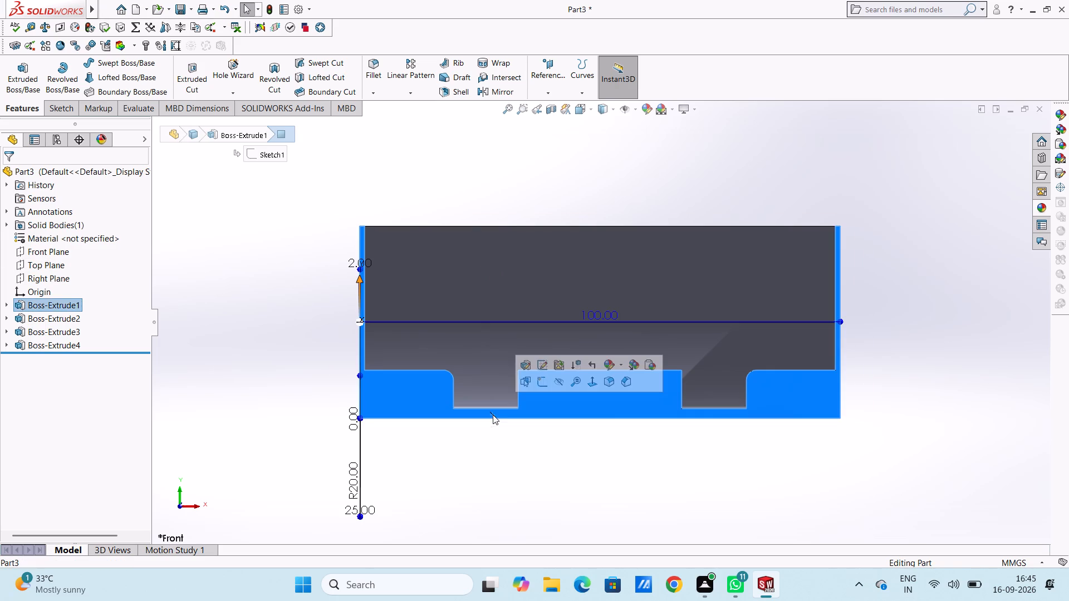
{"action": "left_click", "coordinate": [543, 387]}
{"action": "left_click", "coordinate": [314, 371]}
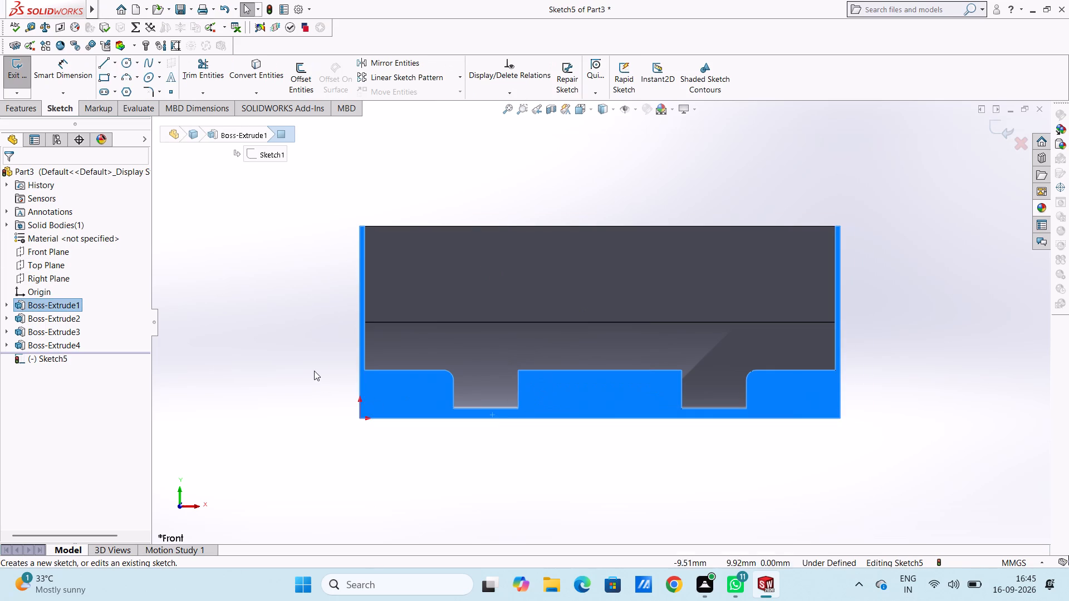
Offset both vertical edges of the notch nearer the origin by 0.5 mm, reversed so the offsets lie inside the notch.
{"action": "left_click", "coordinate": [107, 63]}
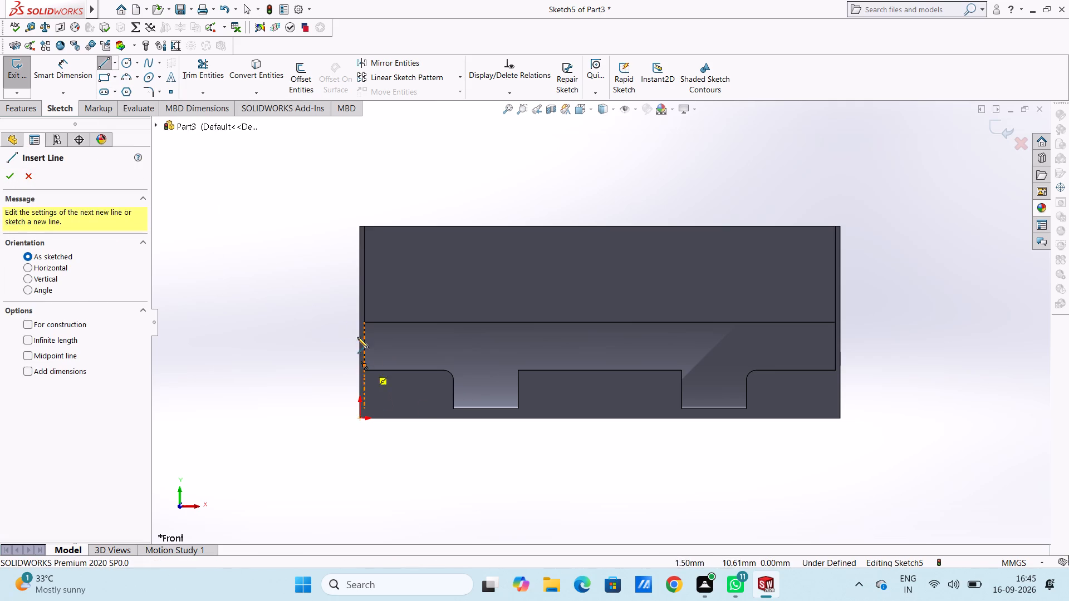
{"action": "left_click", "coordinate": [307, 67]}
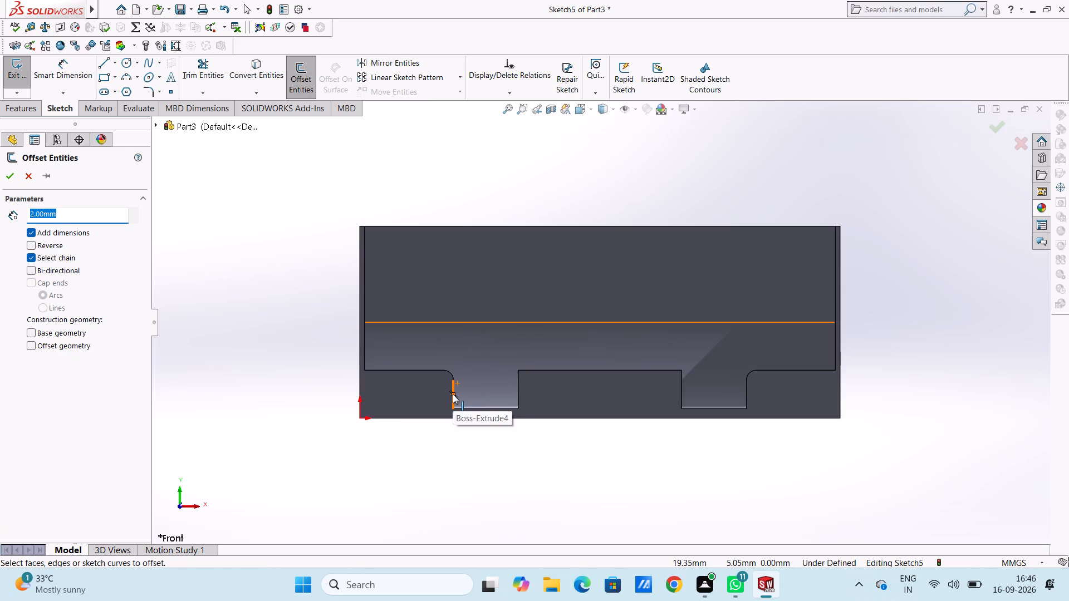
{"action": "left_click", "coordinate": [453, 394]}
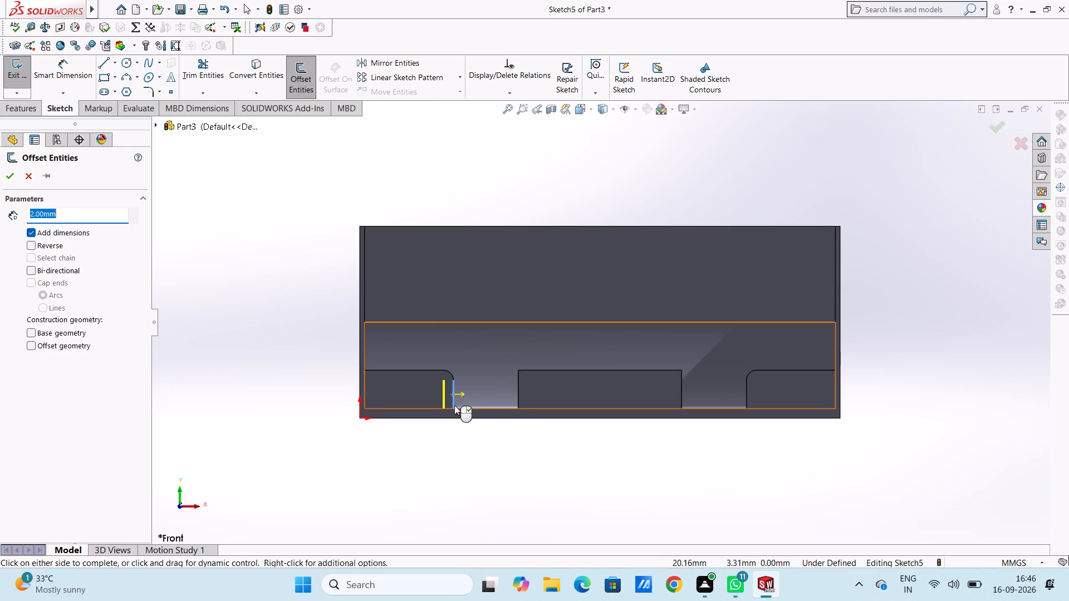
{"action": "left_click", "coordinate": [33, 239]}
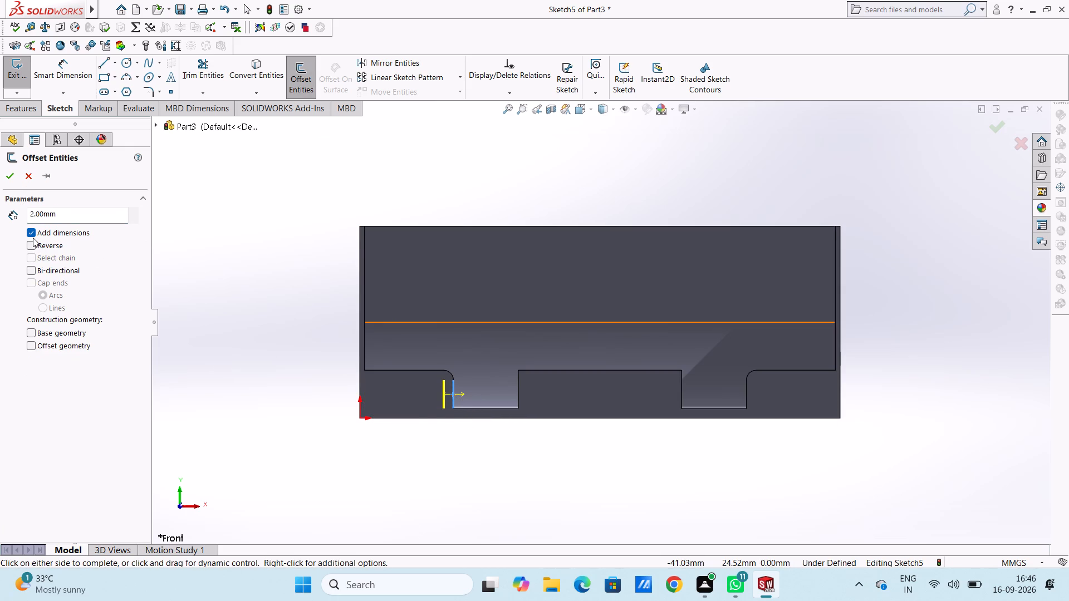
{"action": "left_click", "coordinate": [33, 247]}
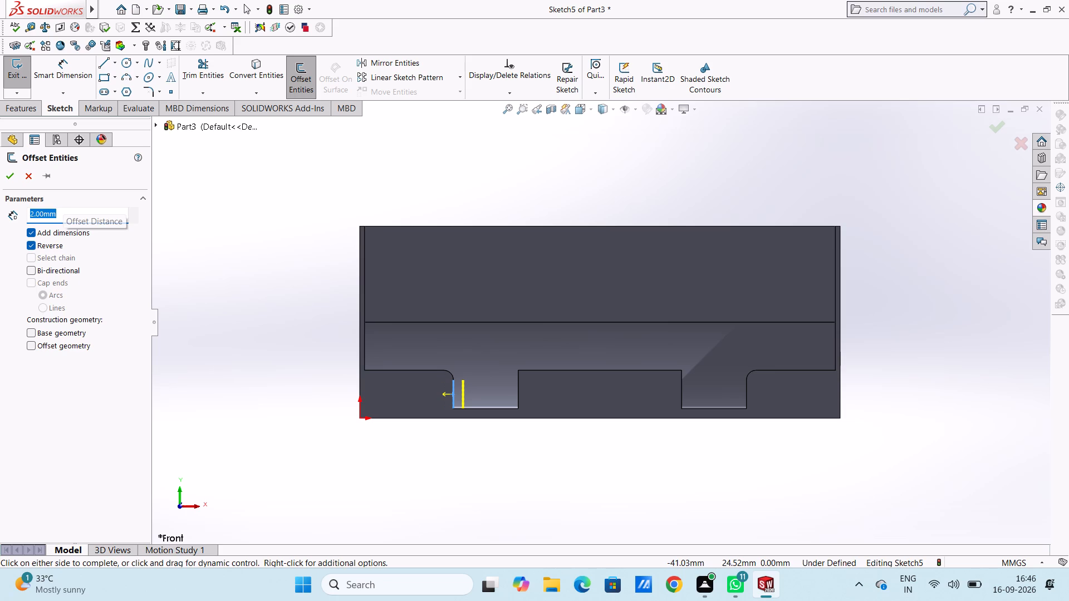
{"action": "type", "text": "0.5"}
{"action": "key", "text": "Return"}
{"action": "left_click", "coordinate": [4, 180]}
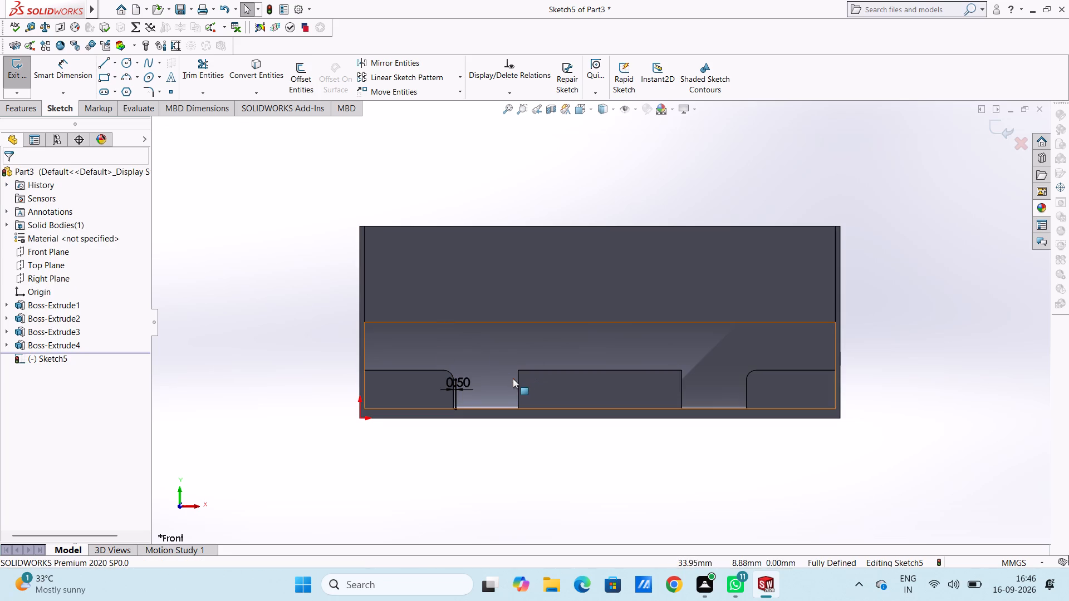
{"action": "left_click", "coordinate": [295, 68]}
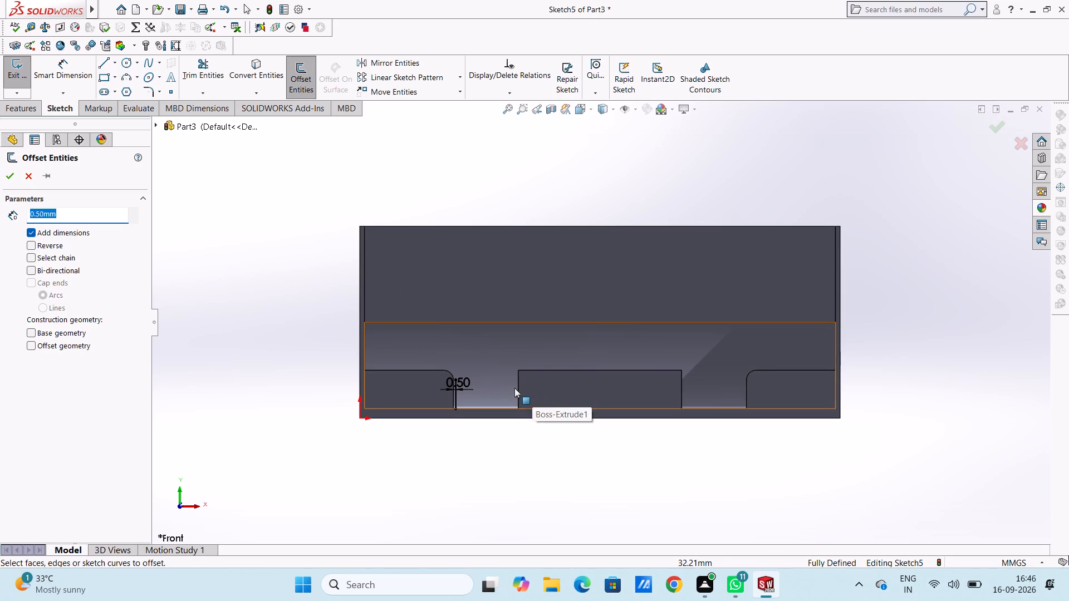
{"action": "left_click", "coordinate": [519, 389]}
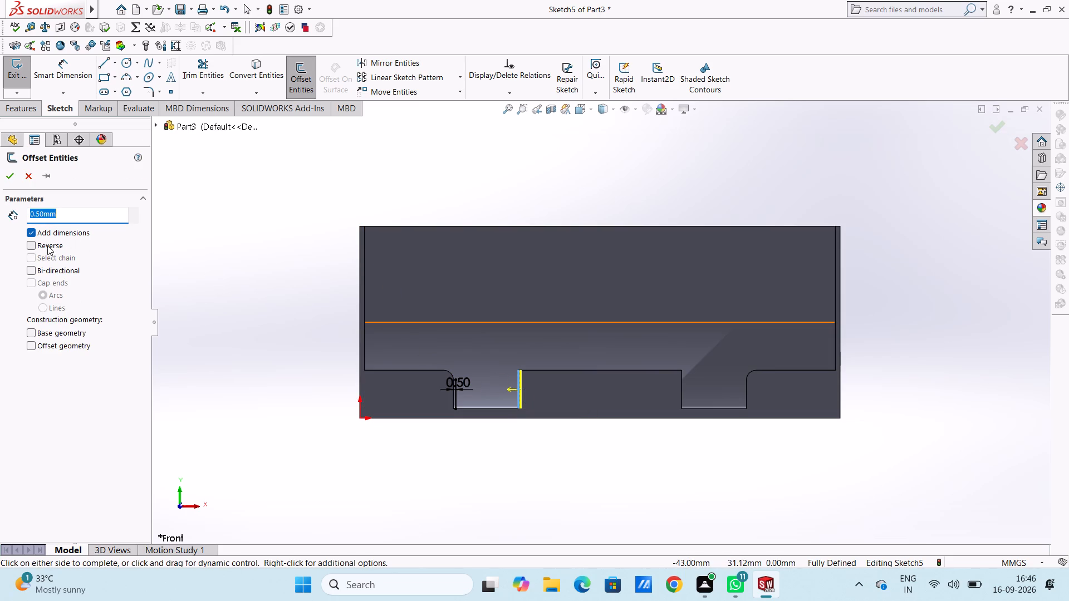
{"action": "left_click", "coordinate": [32, 244]}
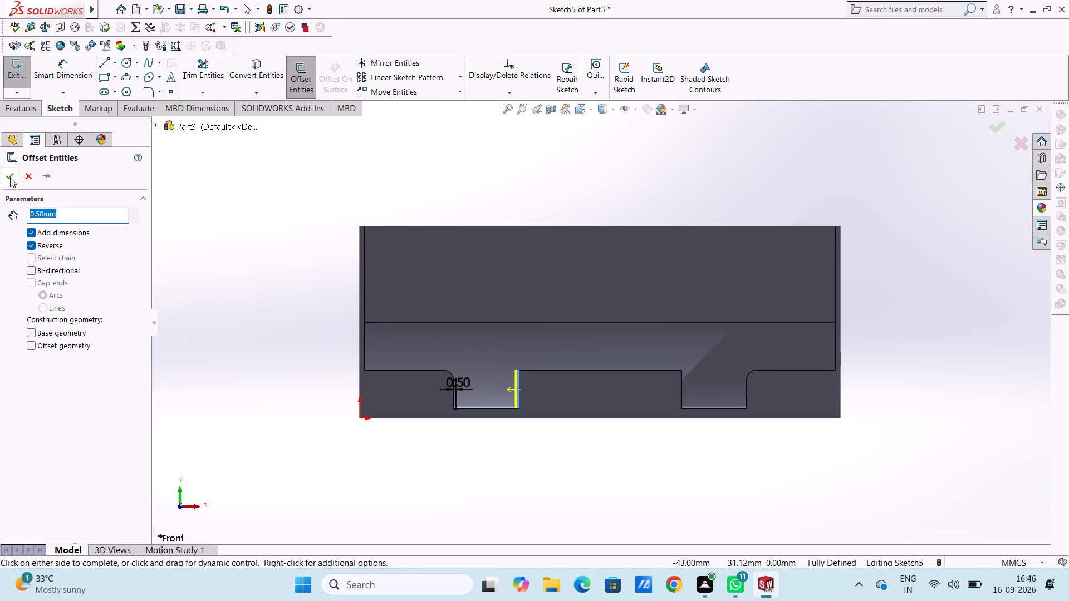
{"action": "left_click", "coordinate": [10, 177]}
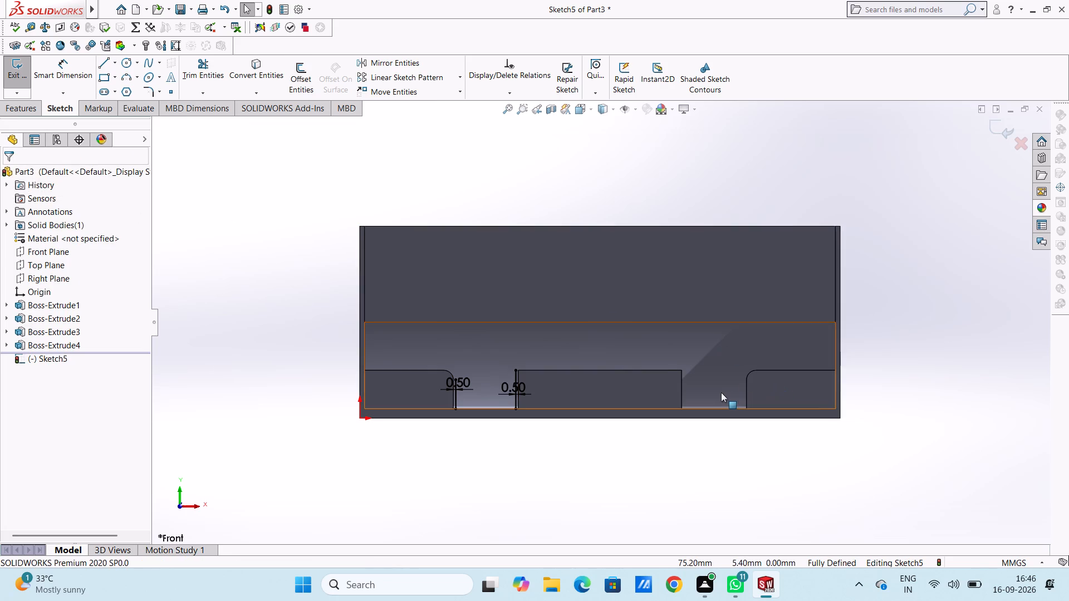
Offset both vertical edges of the notch farther from the origin 0.5 mm toward the inside of that notch.
{"action": "scroll", "coordinate": [721, 392], "scroll_direction": "down", "scroll_amount": 1}
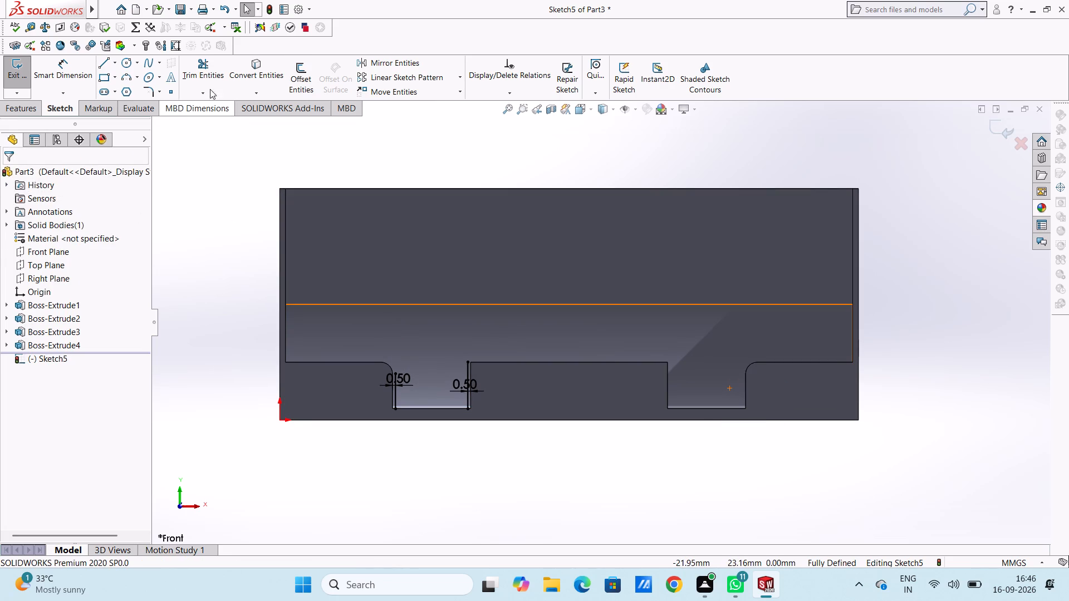
{"action": "left_click", "coordinate": [312, 76]}
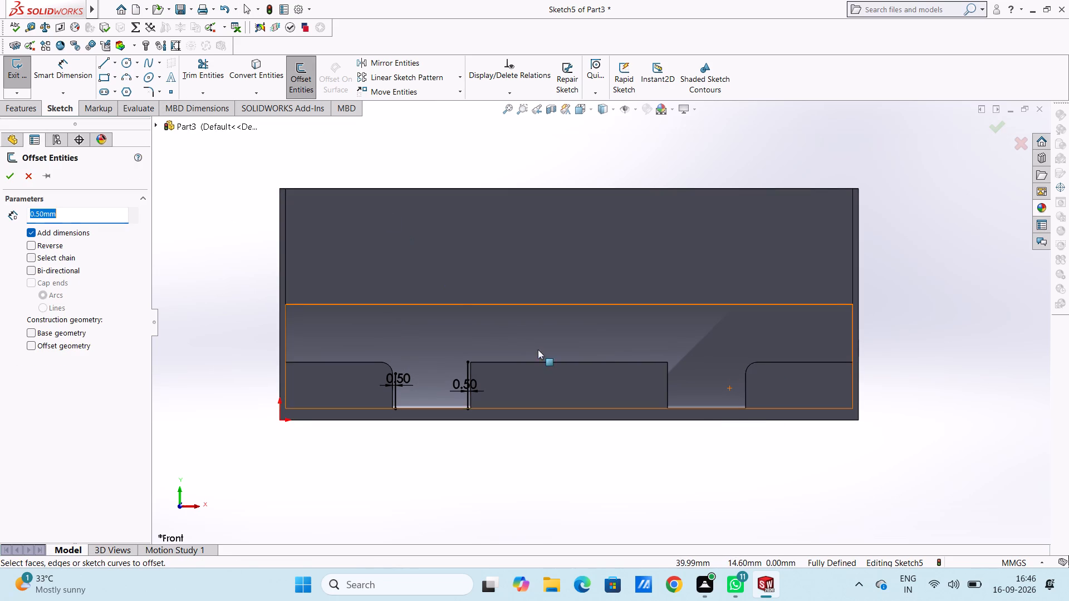
{"action": "left_click", "coordinate": [666, 392]}
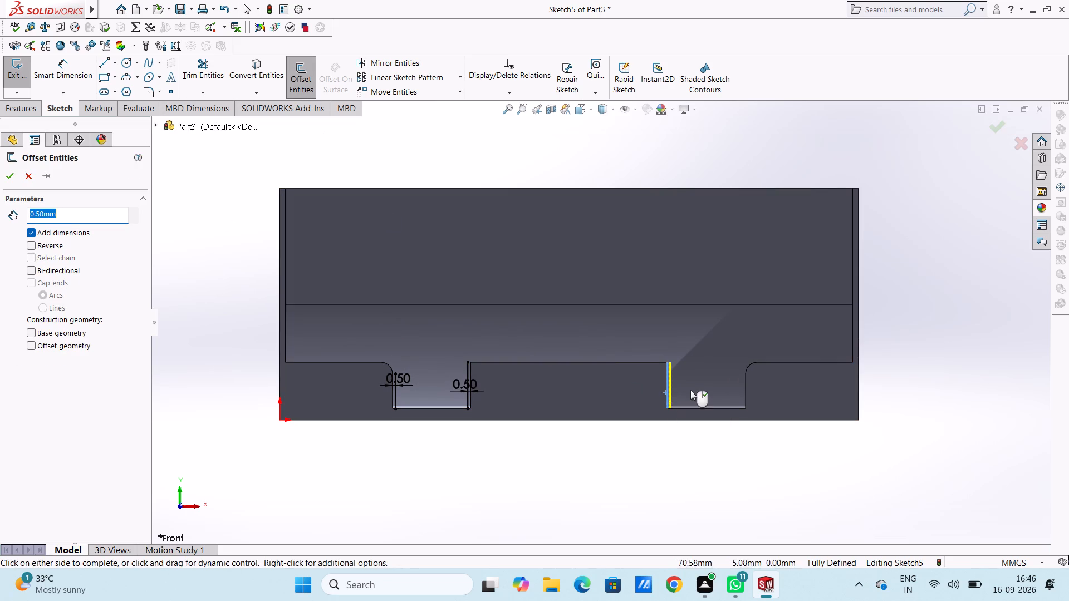
{"action": "left_click", "coordinate": [746, 385]}
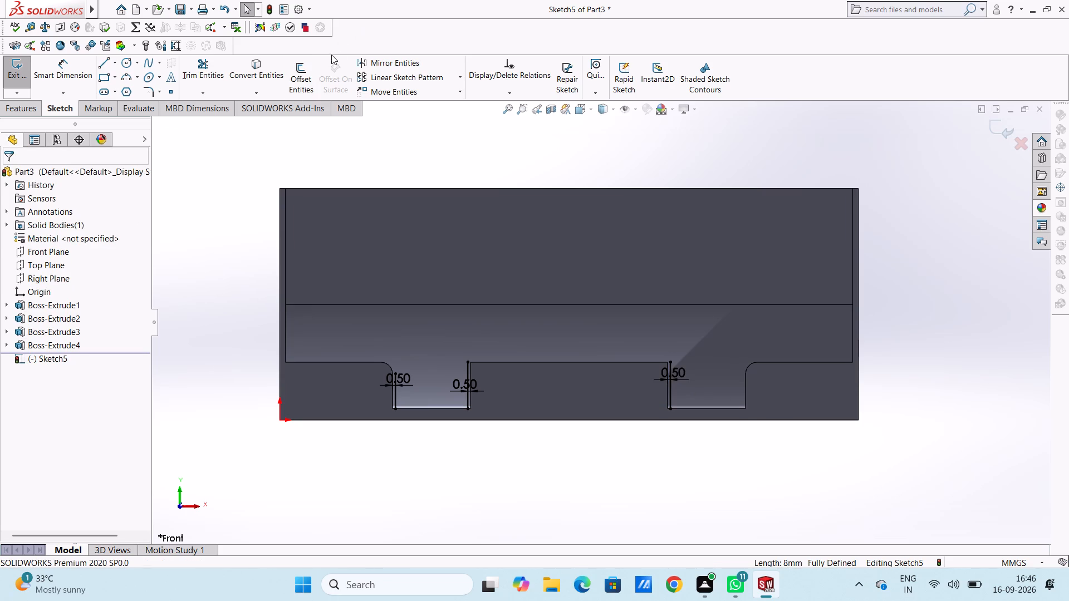
{"action": "left_click", "coordinate": [306, 77]}
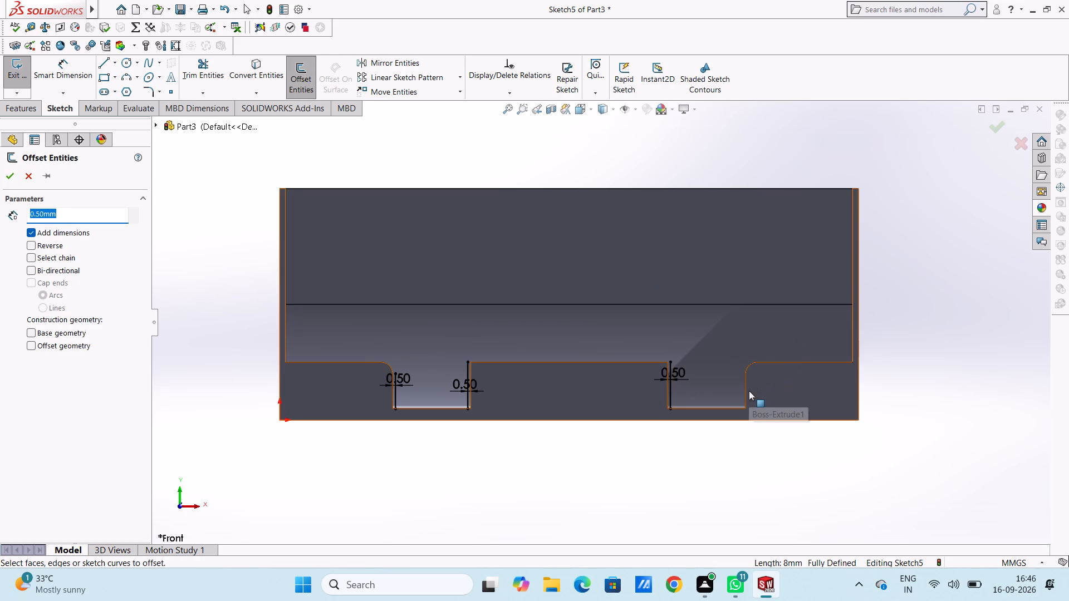
{"action": "left_click", "coordinate": [746, 393]}
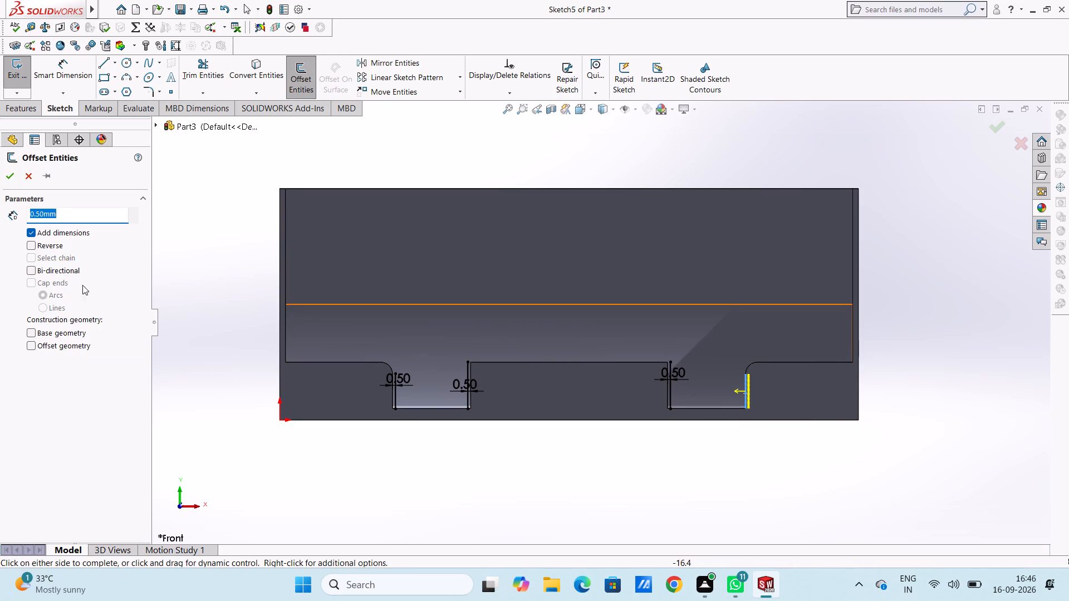
{"action": "left_click", "coordinate": [29, 242]}
{"action": "left_click", "coordinate": [10, 175]}
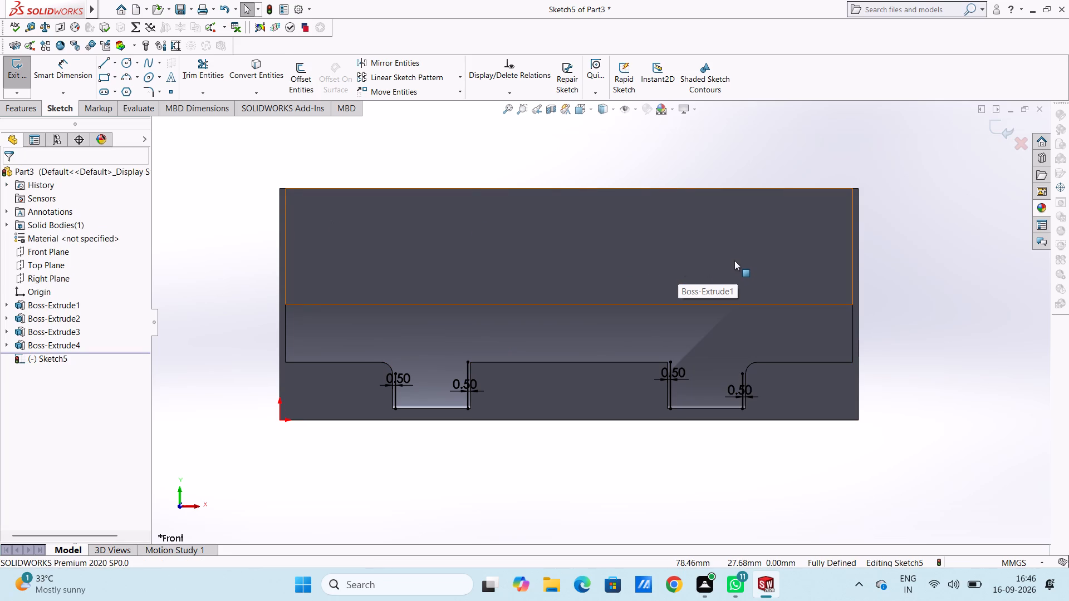
At the origin-side notch, draw a 7 mm vertical line down from the corner arc, a short bottom line, and a vertical line up to the offset's top.
{"action": "scroll", "coordinate": [734, 261], "scroll_direction": "down", "scroll_amount": 3}
{"action": "scroll", "coordinate": [600, 353], "scroll_direction": "up", "scroll_amount": 4}
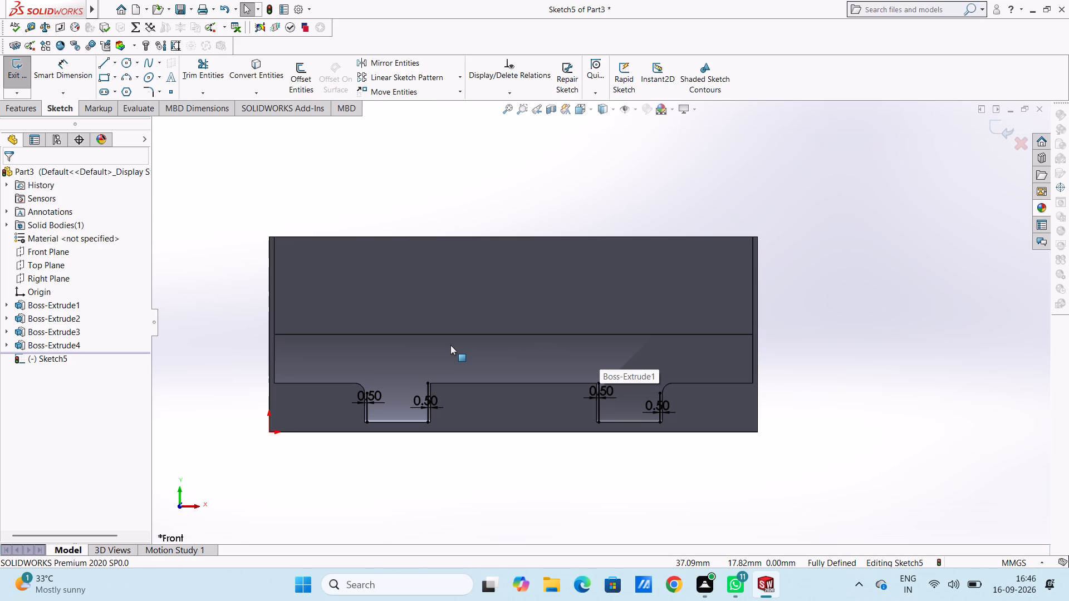
{"action": "scroll", "coordinate": [546, 243], "scroll_direction": "up", "scroll_amount": 1}
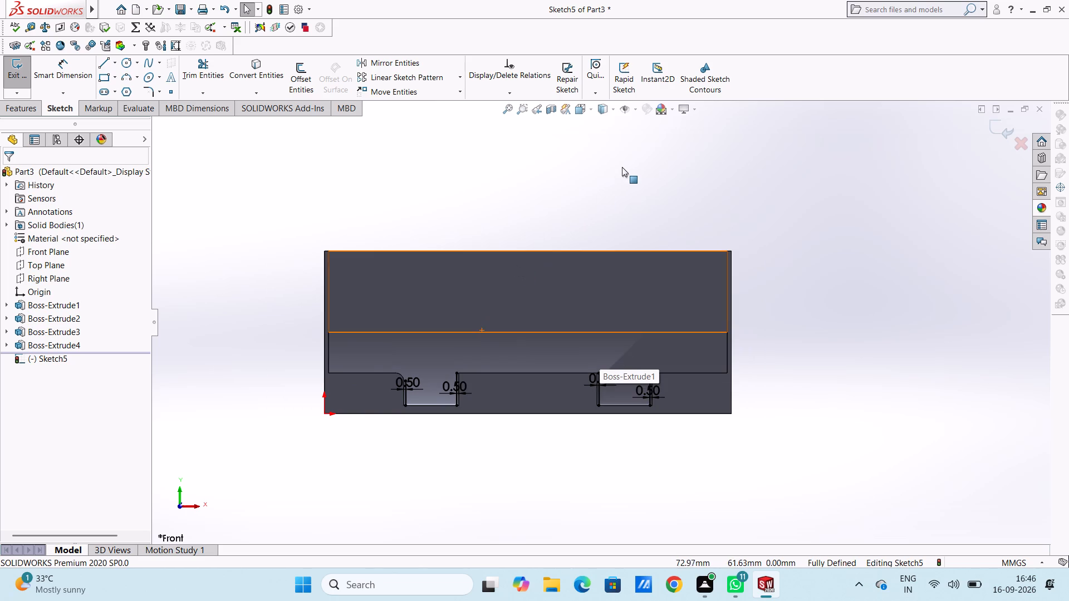
{"action": "scroll", "coordinate": [621, 178], "scroll_direction": "up", "scroll_amount": 1}
{"action": "middle_click_drag", "start_coordinate": [623, 179], "coordinate": [533, 303]}
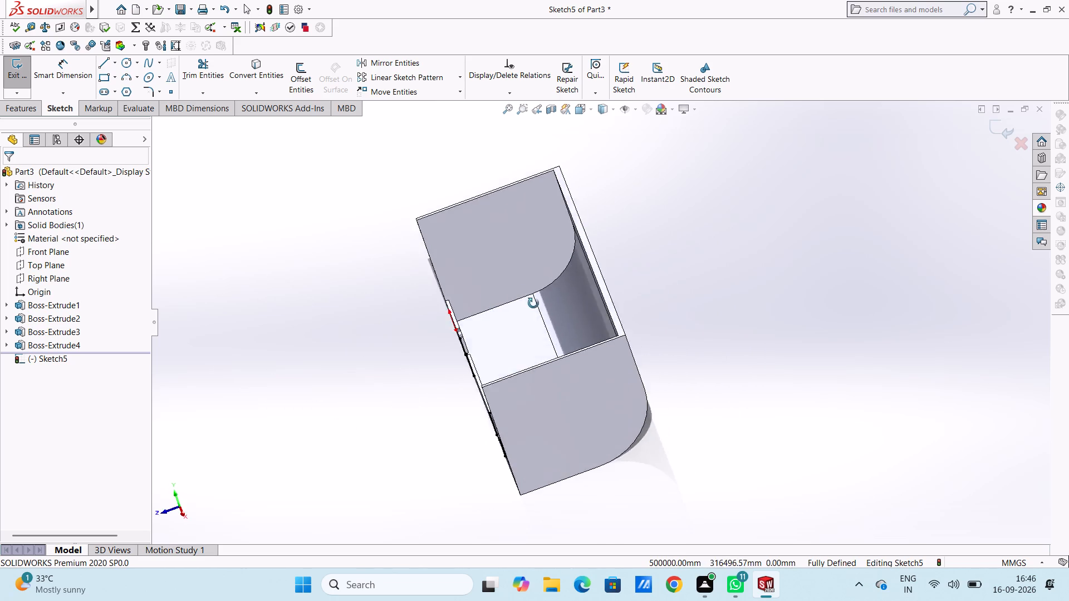
{"action": "middle_click_drag", "start_coordinate": [533, 303], "coordinate": [629, 273]}
{"action": "scroll", "coordinate": [399, 338], "scroll_direction": "down", "scroll_amount": 5}
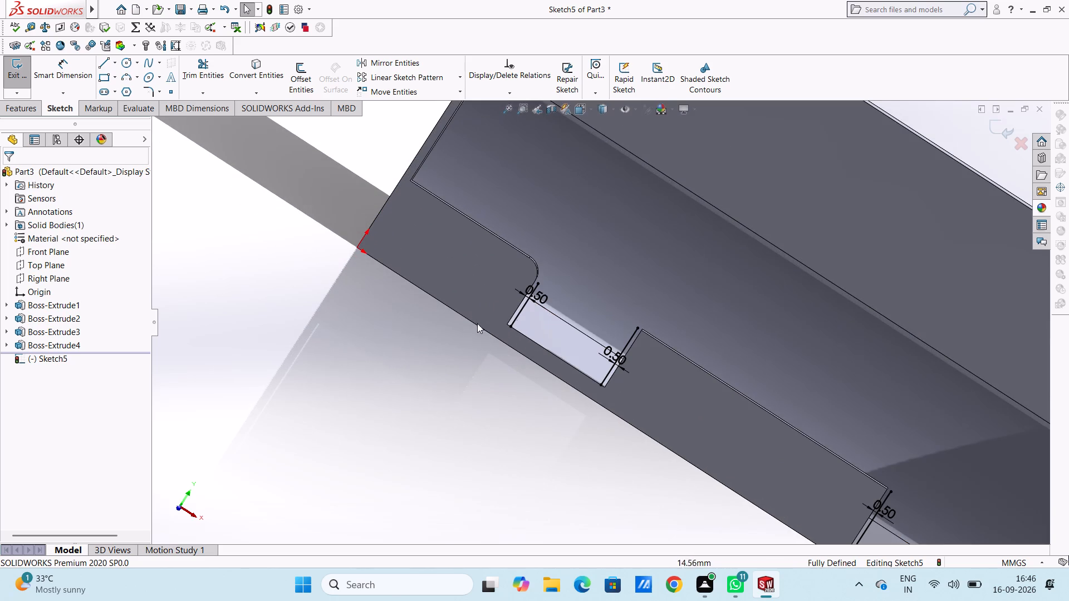
{"action": "middle_click_drag", "start_coordinate": [616, 234], "coordinate": [593, 245]}
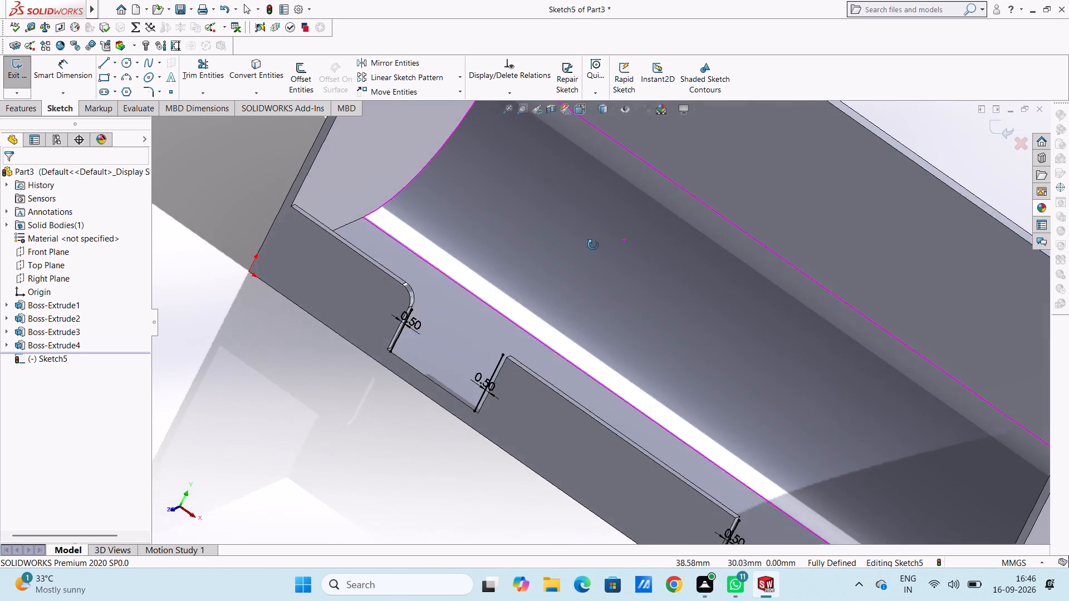
{"action": "middle_click_drag", "start_coordinate": [593, 245], "coordinate": [605, 239]}
{"action": "scroll", "coordinate": [517, 333], "scroll_direction": "down", "scroll_amount": 1}
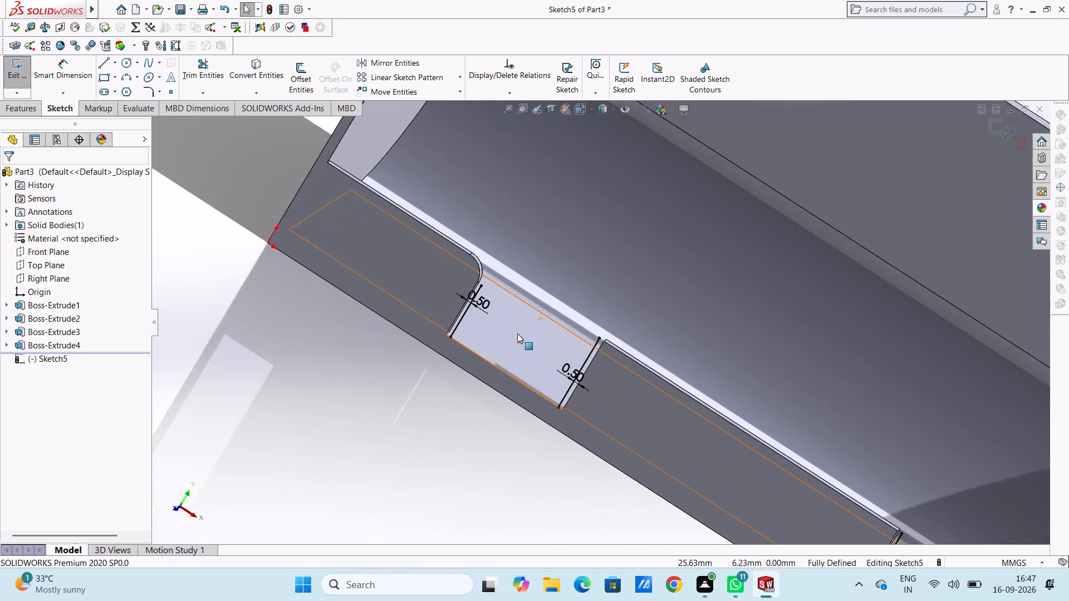
{"action": "scroll", "coordinate": [517, 333], "scroll_direction": "down", "scroll_amount": 3}
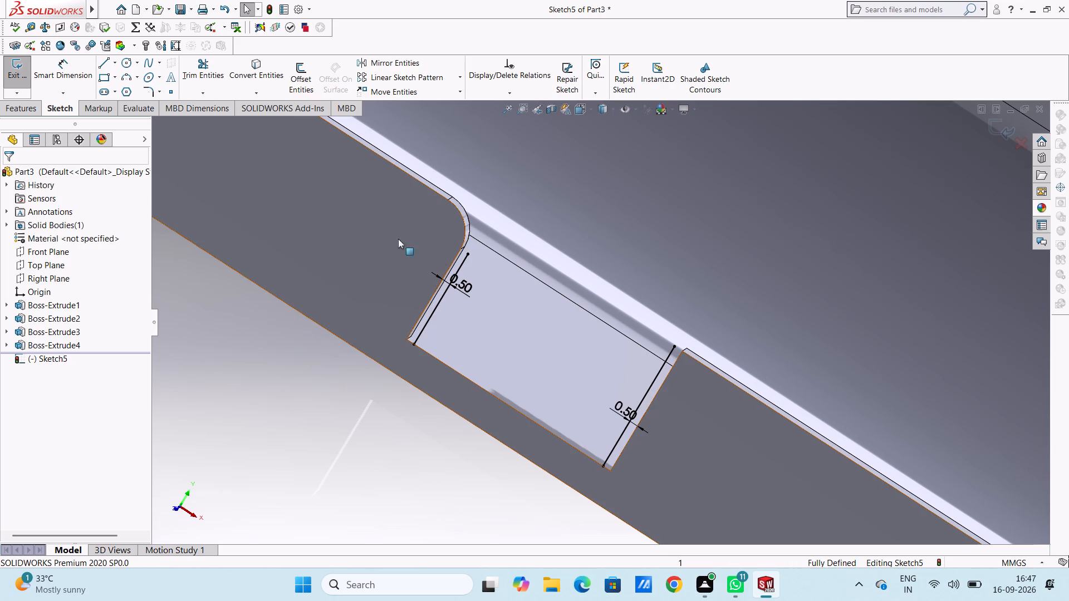
{"action": "left_click", "coordinate": [101, 65]}
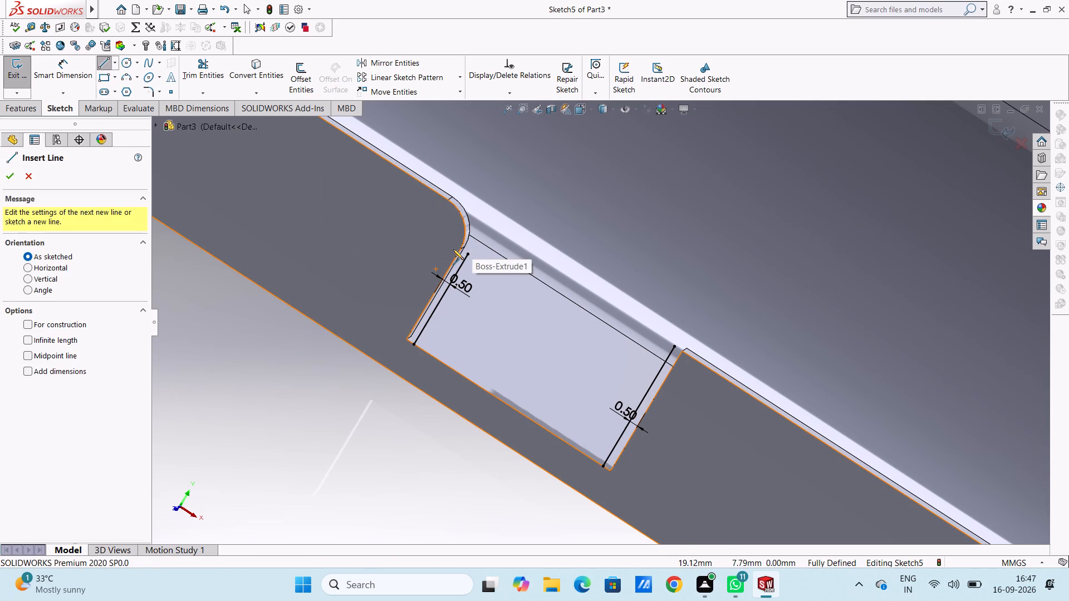
{"action": "left_click", "coordinate": [460, 248]}
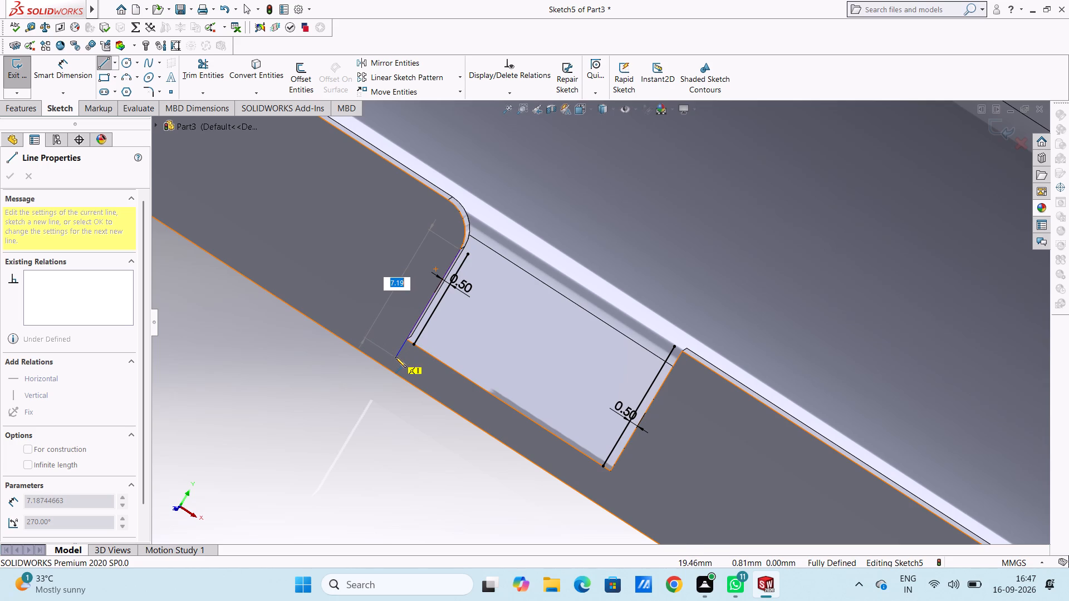
{"action": "key", "text": "7"}
{"action": "key", "text": "Return"}
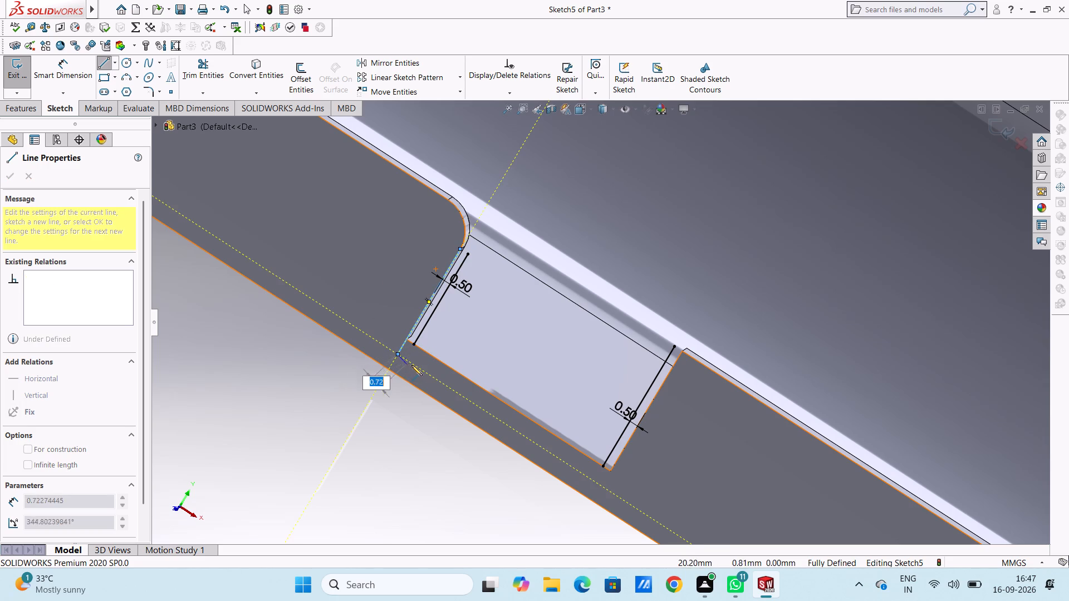
{"action": "left_click", "coordinate": [404, 360]}
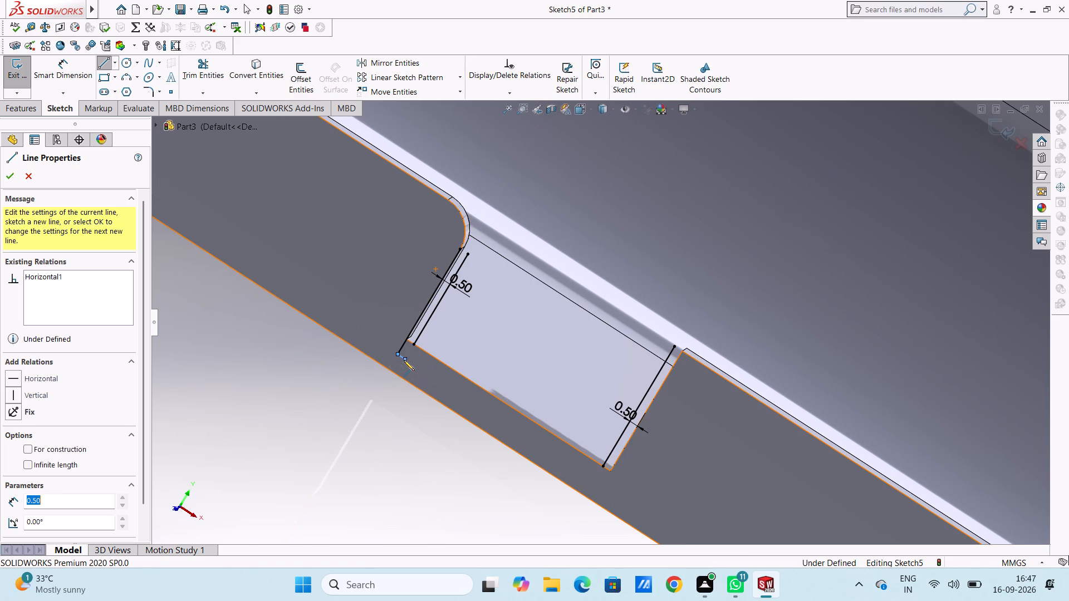
{"action": "left_click", "coordinate": [466, 255]}
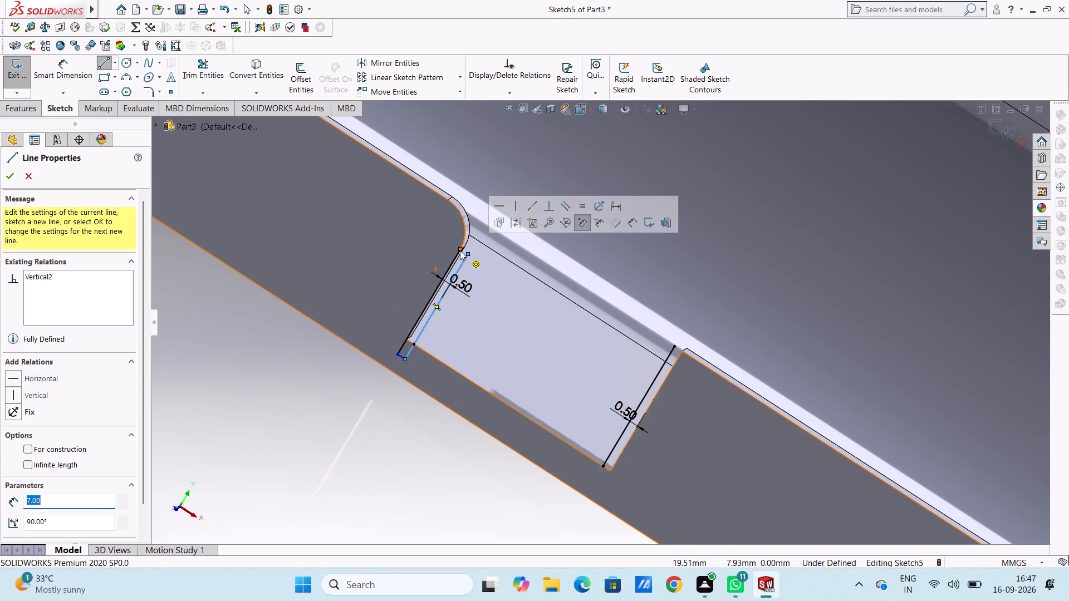
{"action": "left_click", "coordinate": [460, 250]}
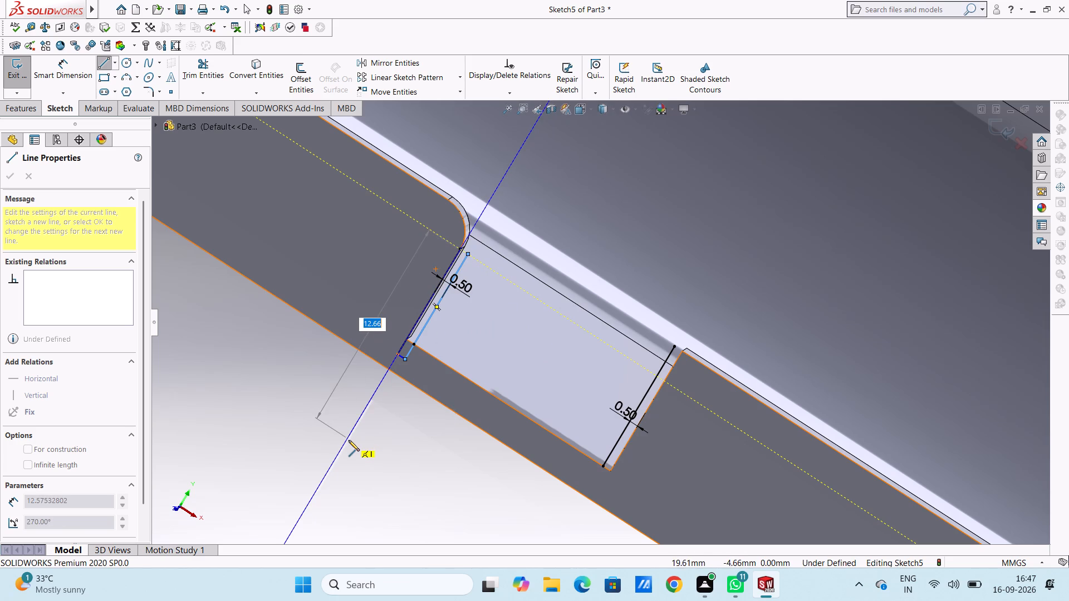
{"action": "key", "text": "Escape"}
{"action": "key", "text": "Escape"}
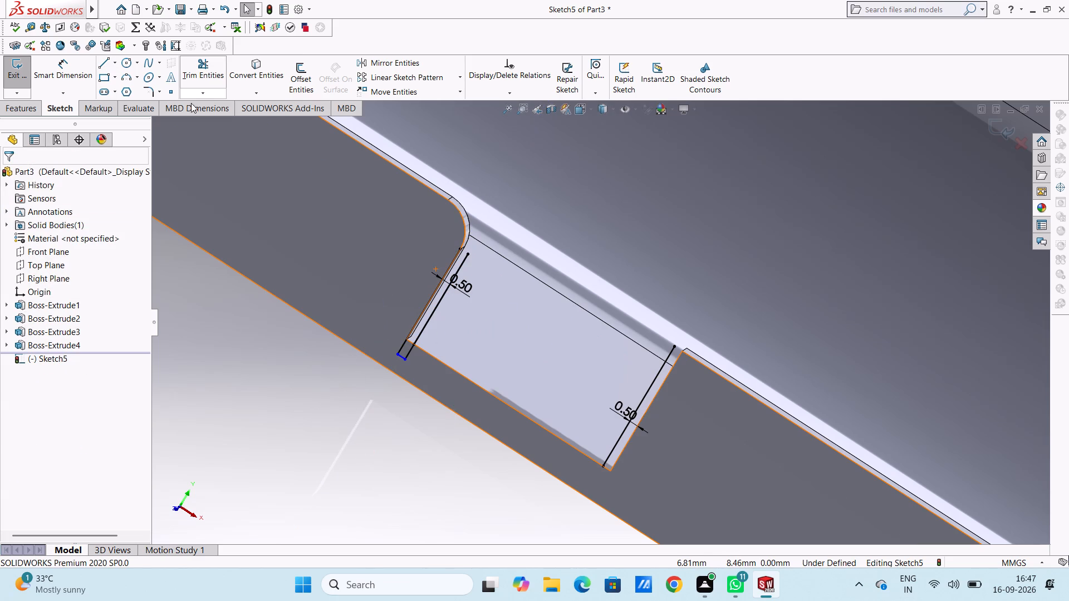
Close the top of the origin-side notch's first strip with a 0.5 mm line from the corner arc's end to the offset line.
{"action": "left_click", "coordinate": [104, 58]}
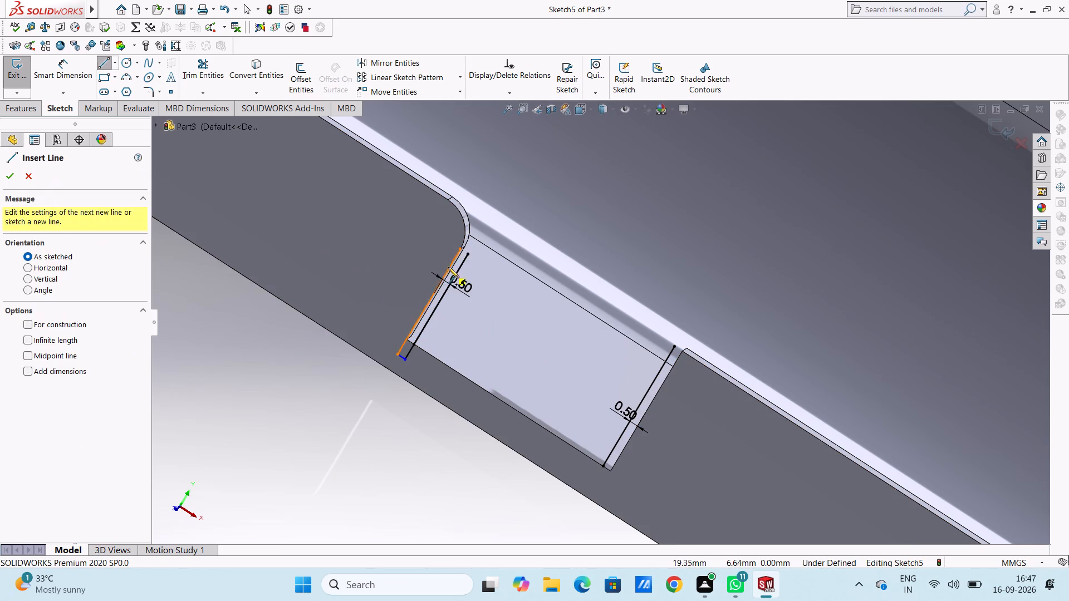
{"action": "scroll", "coordinate": [555, 264], "scroll_direction": "down", "scroll_amount": 5}
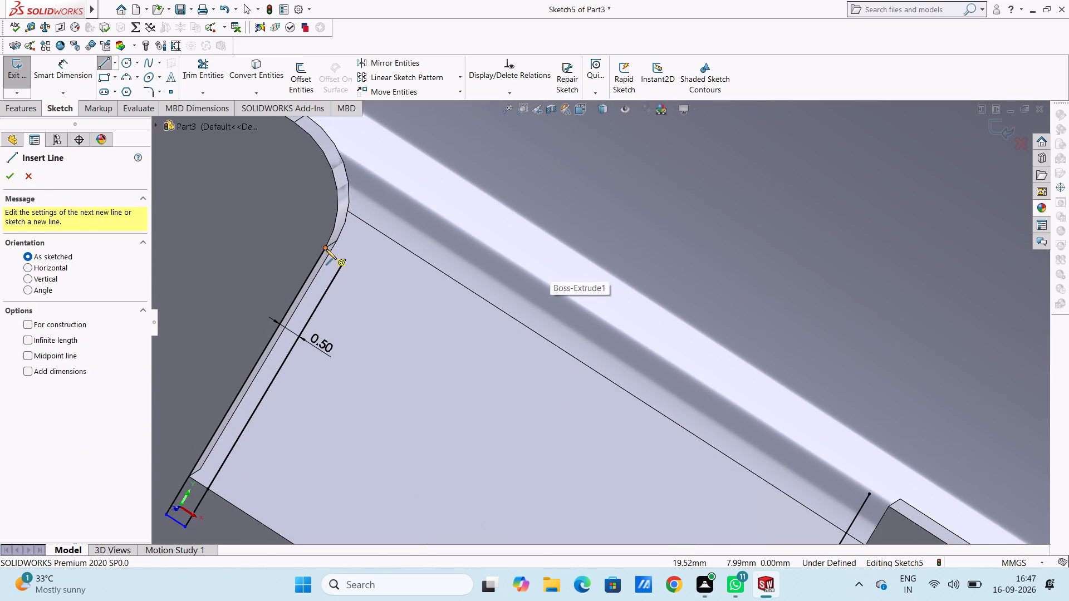
{"action": "left_click", "coordinate": [326, 249]}
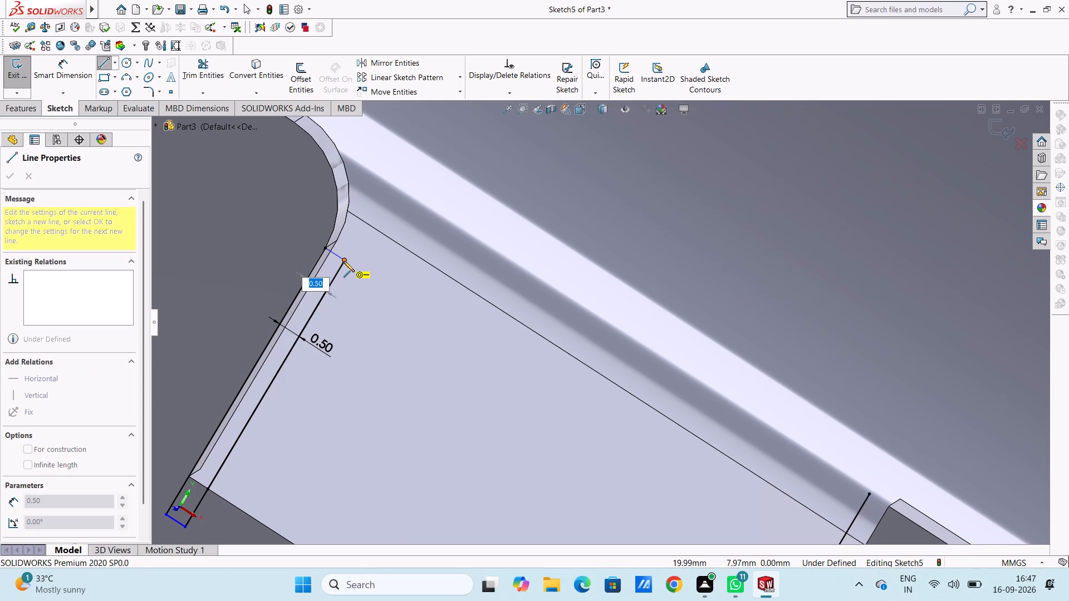
{"action": "left_click", "coordinate": [344, 261]}
{"action": "key", "text": "Escape"}
{"action": "key", "text": "Escape"}
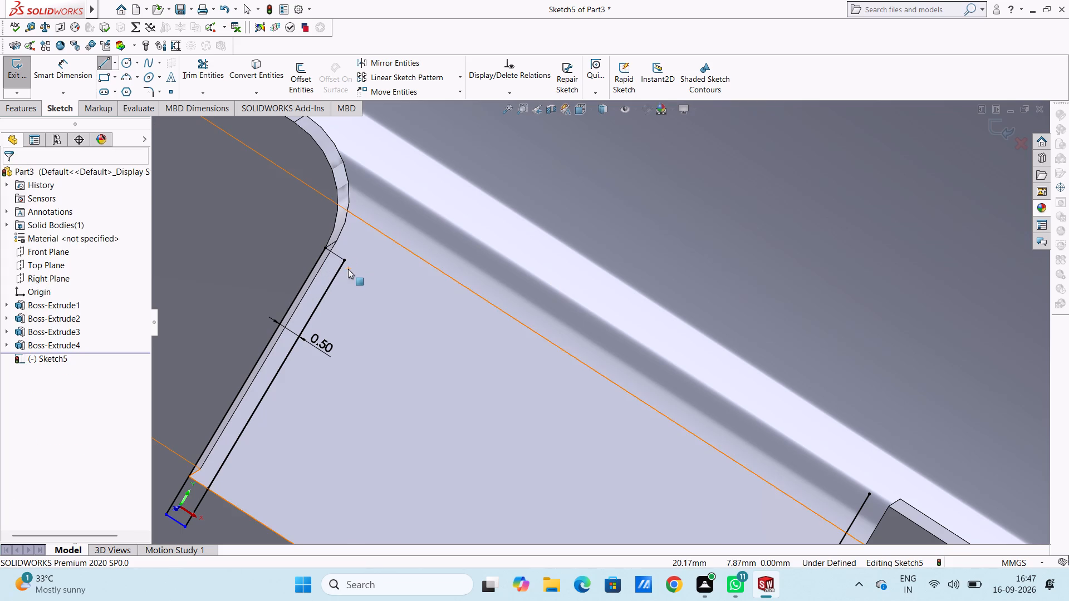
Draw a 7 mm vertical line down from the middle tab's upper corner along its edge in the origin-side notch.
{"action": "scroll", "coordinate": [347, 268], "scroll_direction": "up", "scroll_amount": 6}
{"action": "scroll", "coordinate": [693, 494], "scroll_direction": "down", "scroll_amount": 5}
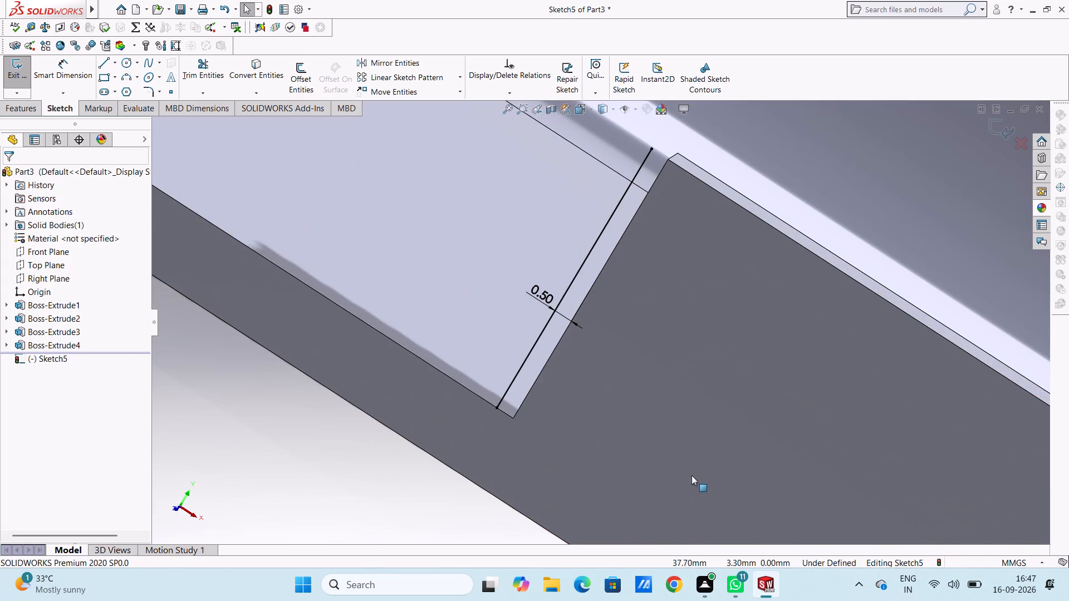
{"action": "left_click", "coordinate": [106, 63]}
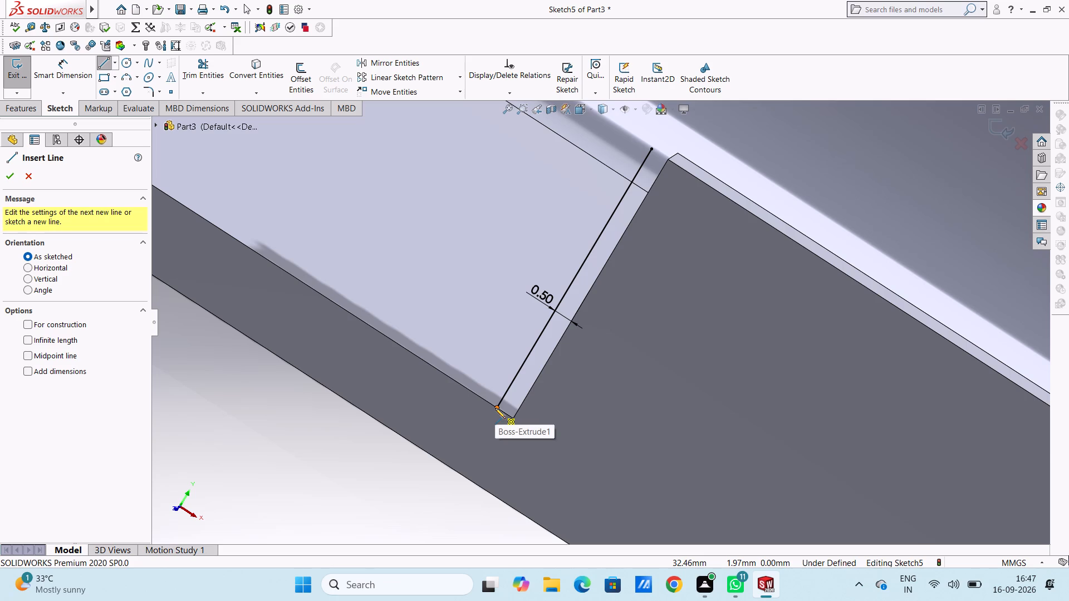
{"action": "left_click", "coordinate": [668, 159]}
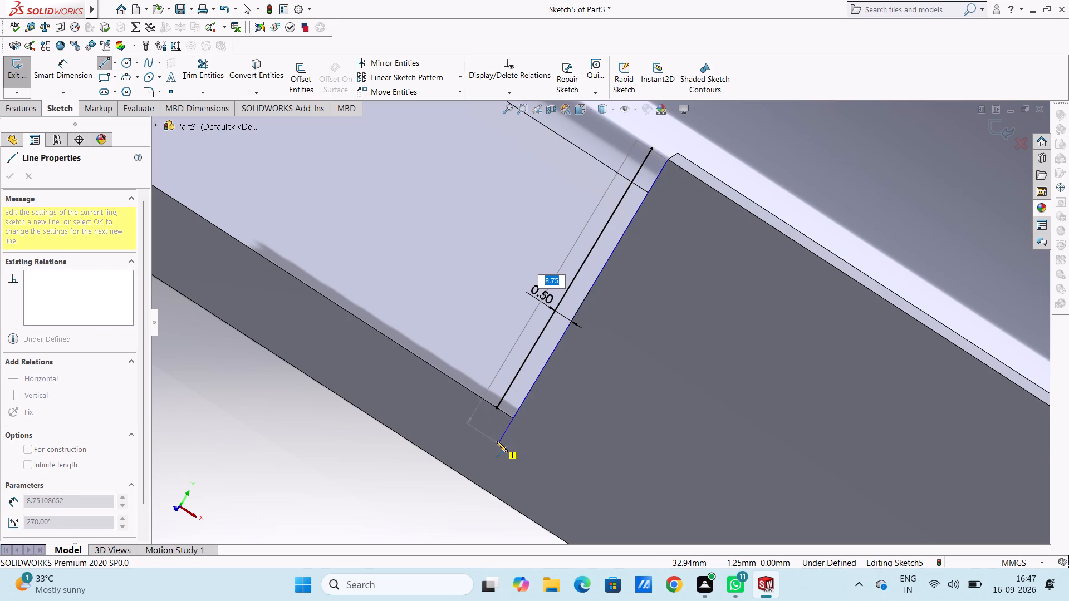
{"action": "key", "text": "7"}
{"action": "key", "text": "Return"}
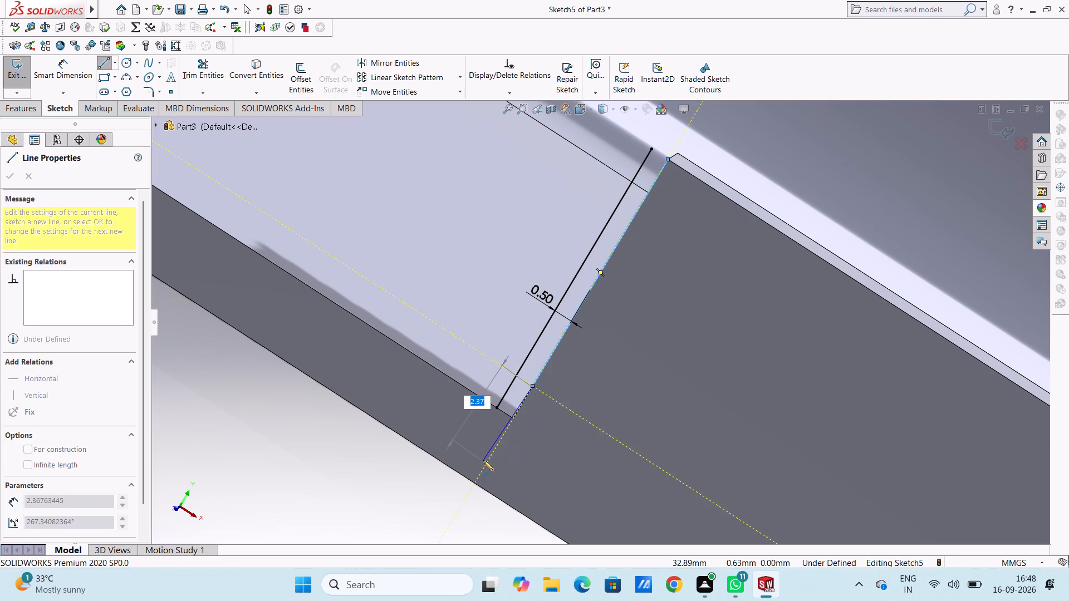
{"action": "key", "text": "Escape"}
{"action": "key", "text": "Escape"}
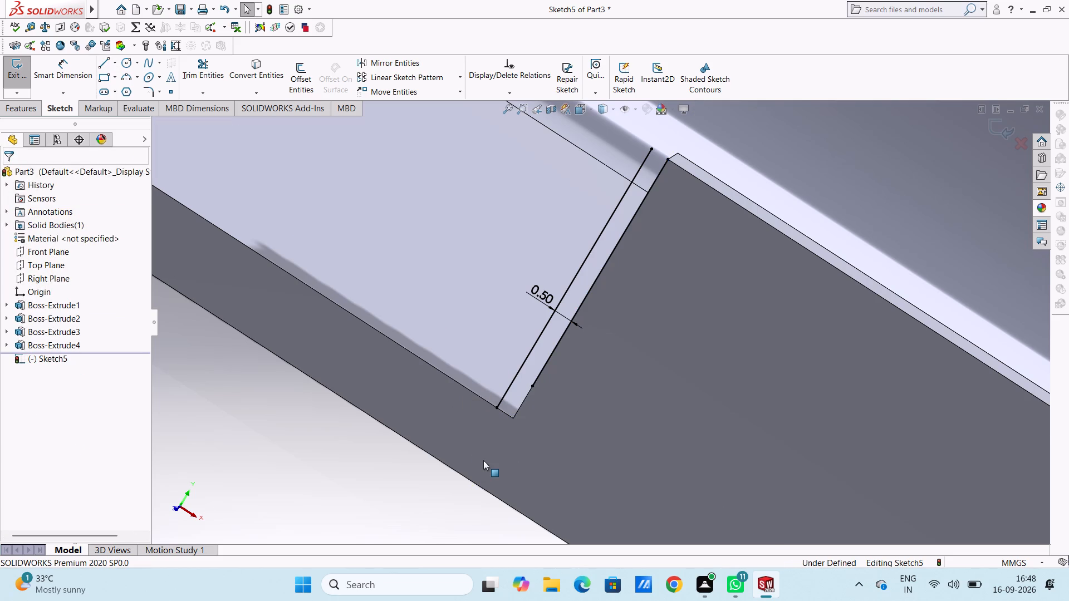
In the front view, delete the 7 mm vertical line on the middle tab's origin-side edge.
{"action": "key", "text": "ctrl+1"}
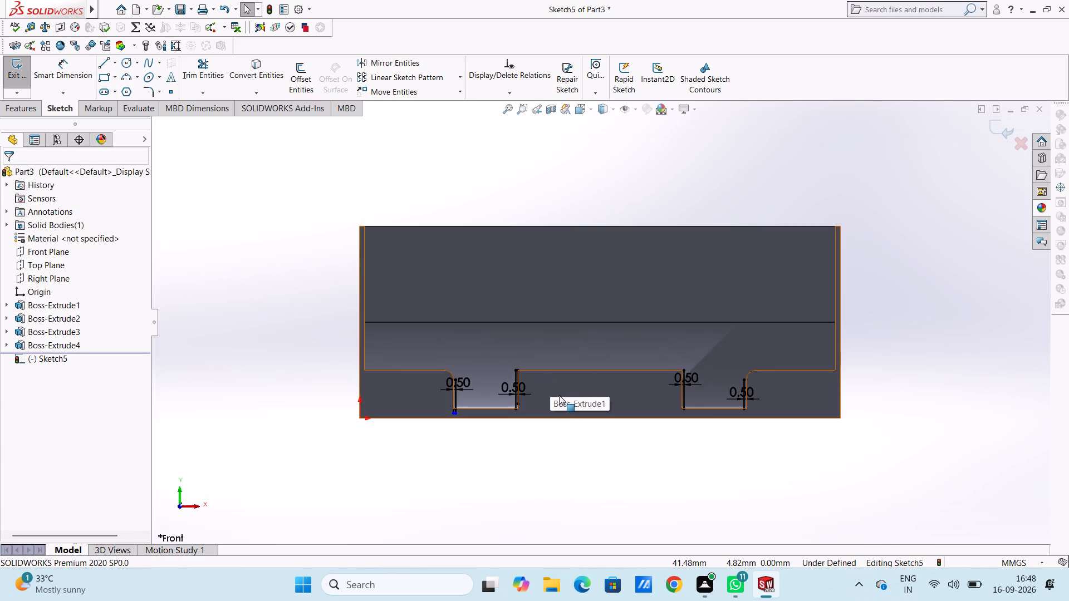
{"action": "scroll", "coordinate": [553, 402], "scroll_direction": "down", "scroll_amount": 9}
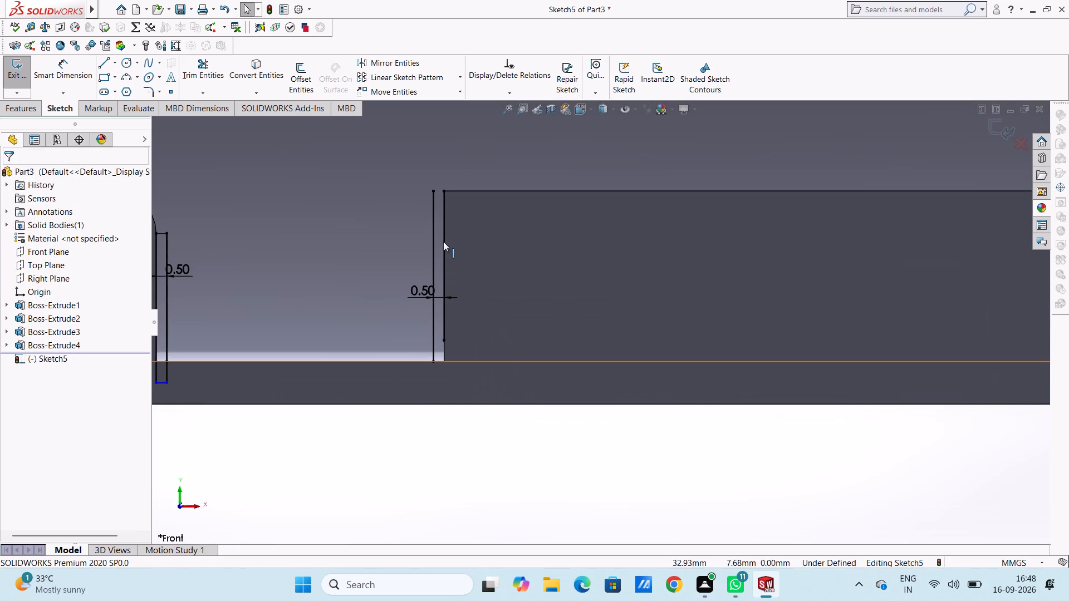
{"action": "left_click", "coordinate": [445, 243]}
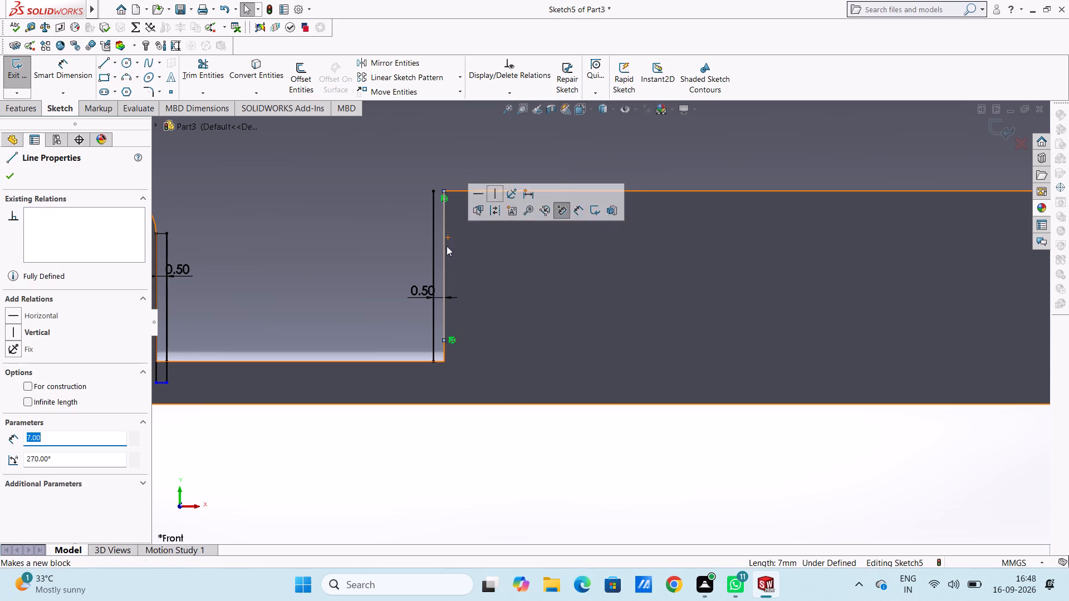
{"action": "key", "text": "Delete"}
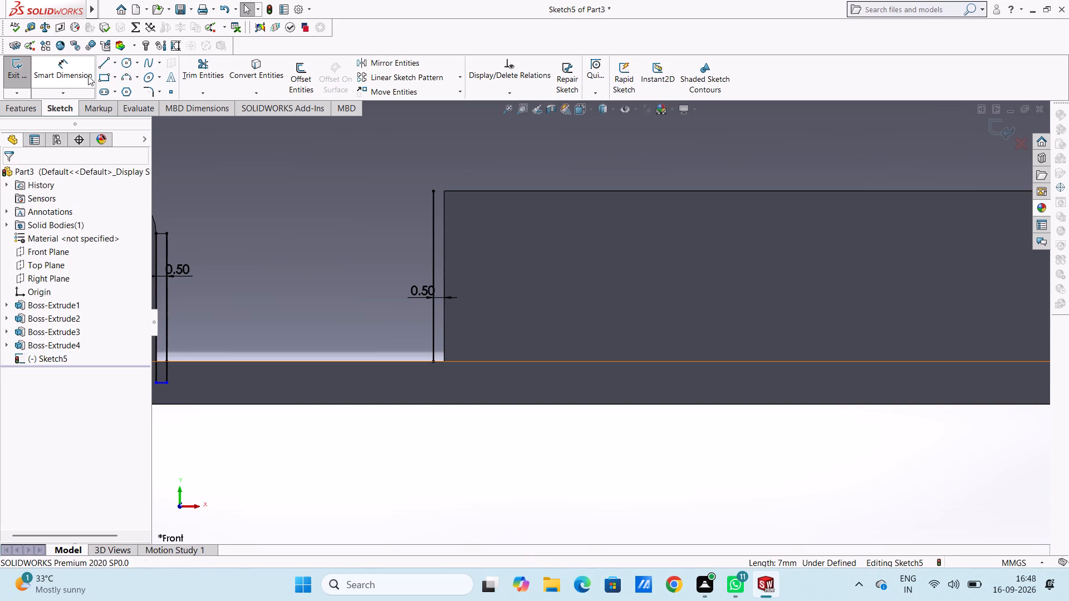
Outline a closed strip 9 mm tall and 0.5 mm wide from the middle tab's upper corner, inside the origin-side notch.
{"action": "left_click", "coordinate": [107, 66]}
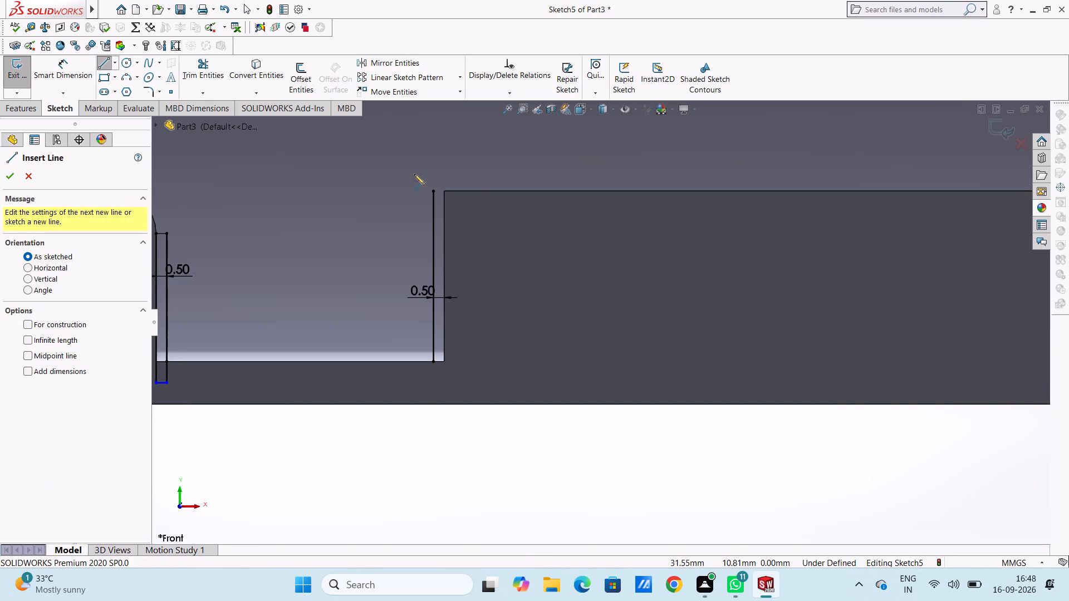
{"action": "left_click", "coordinate": [444, 192]}
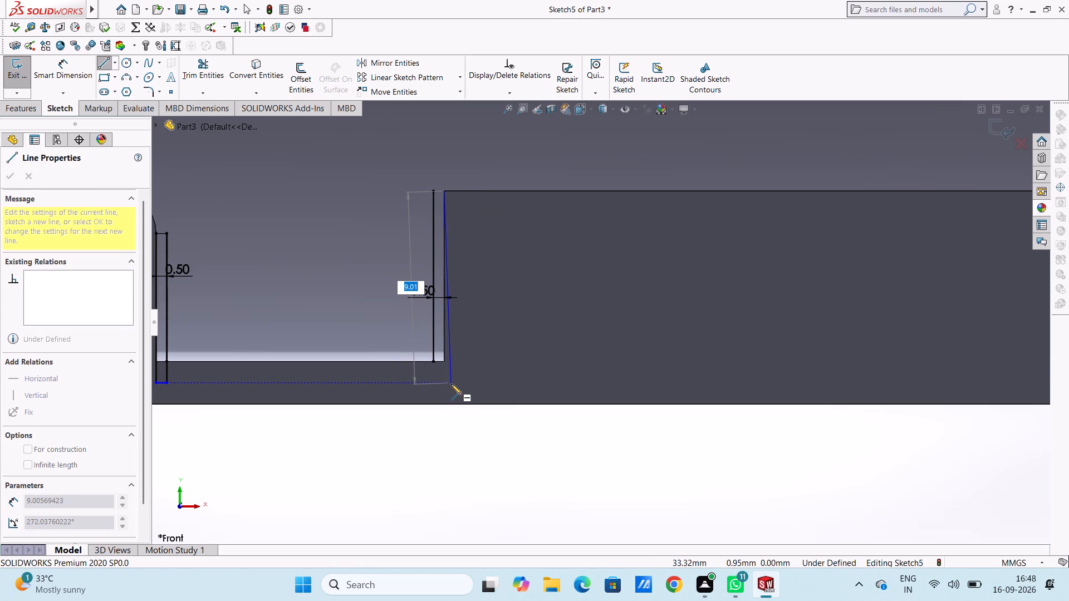
{"action": "key", "text": "9"}
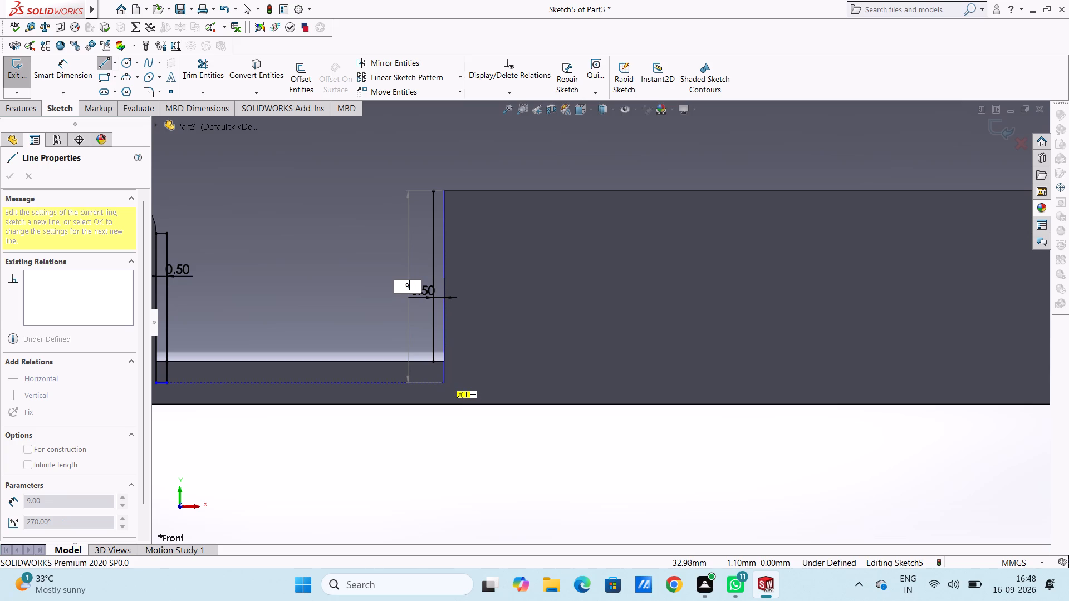
{"action": "key", "text": "Return"}
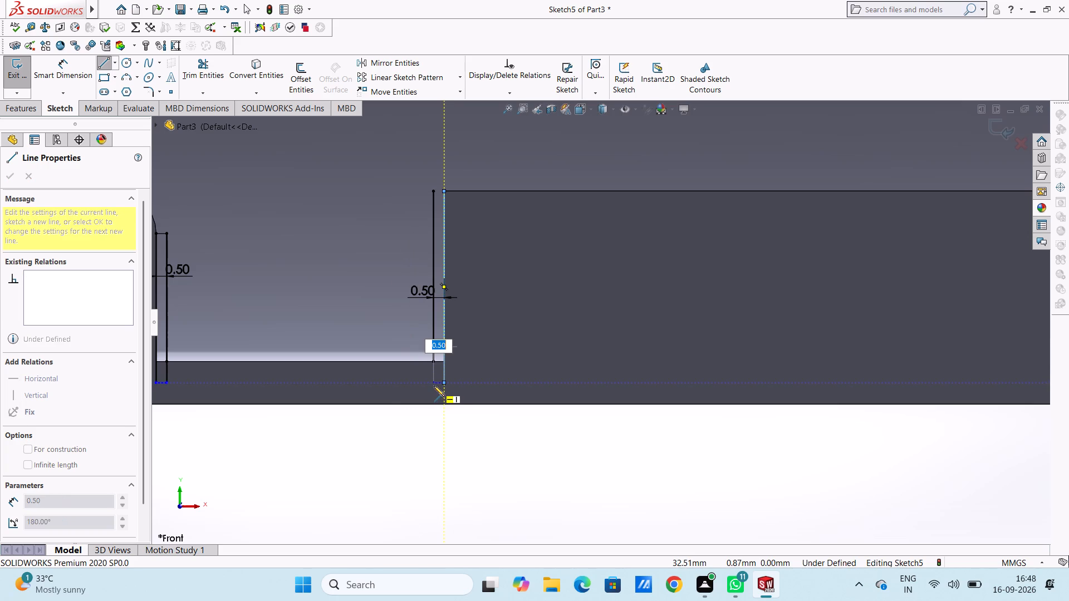
{"action": "left_click", "coordinate": [434, 386]}
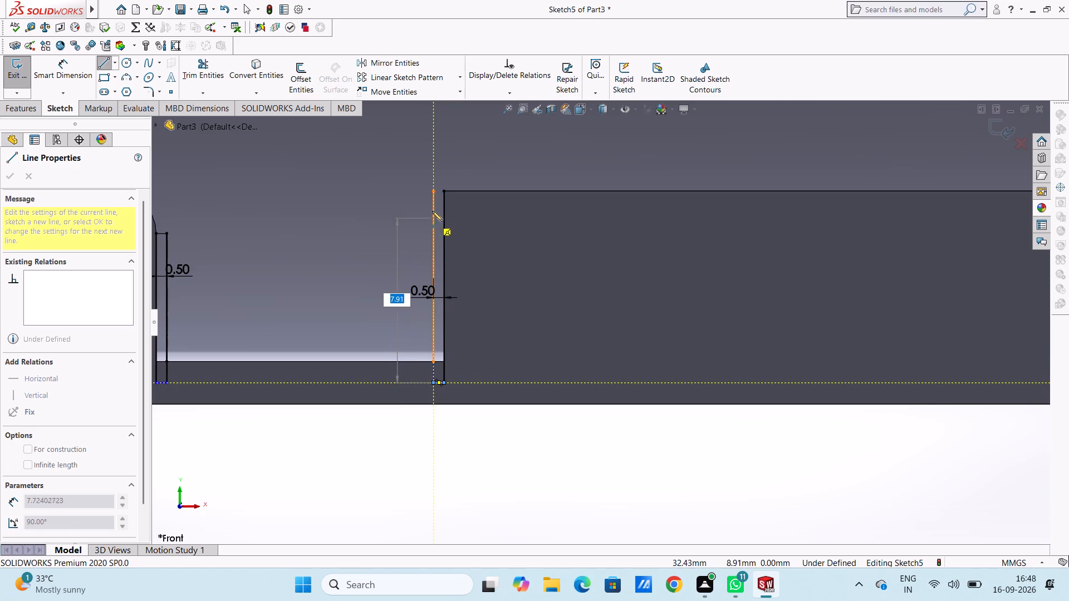
{"action": "left_click", "coordinate": [433, 189]}
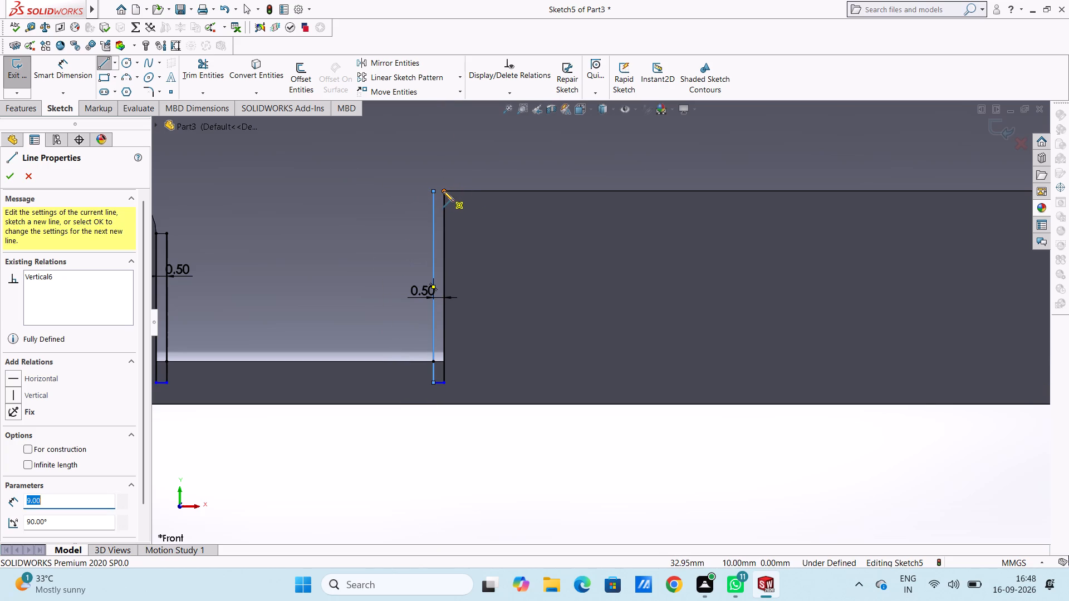
{"action": "left_click", "coordinate": [443, 191]}
{"action": "left_click", "coordinate": [436, 192]}
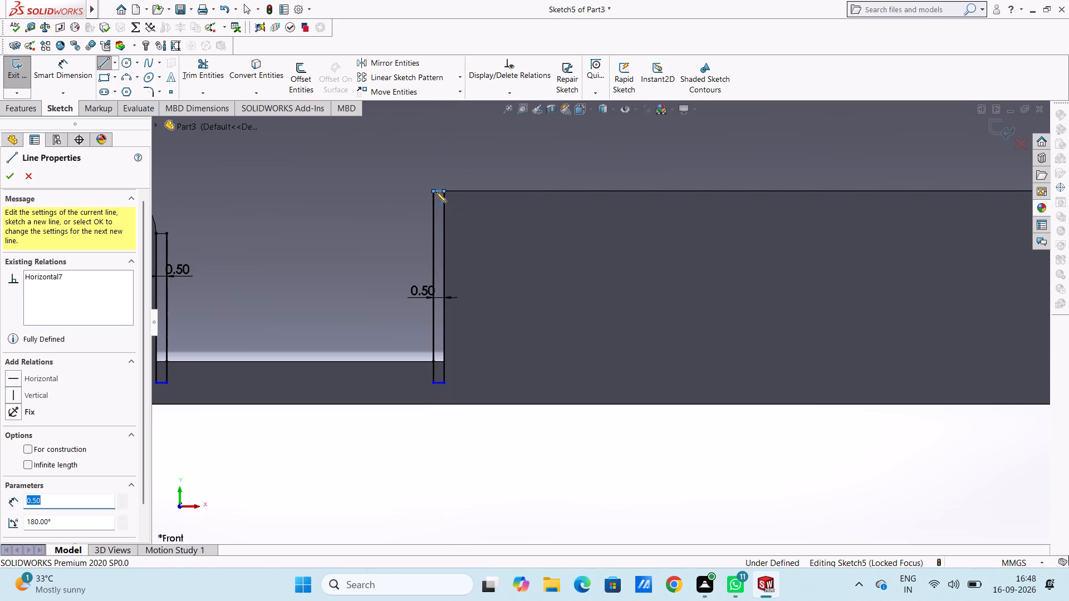
{"action": "key", "text": "Escape"}
{"action": "key", "text": "Escape"}
Outline a closed strip 9 mm tall and 0.5 mm wide along the middle tab's edge in the notch farther from the origin.
{"action": "scroll", "coordinate": [435, 193], "scroll_direction": "up", "scroll_amount": 2}
{"action": "scroll", "coordinate": [830, 292], "scroll_direction": "down", "scroll_amount": 3}
{"action": "scroll", "coordinate": [938, 277], "scroll_direction": "up", "scroll_amount": 4}
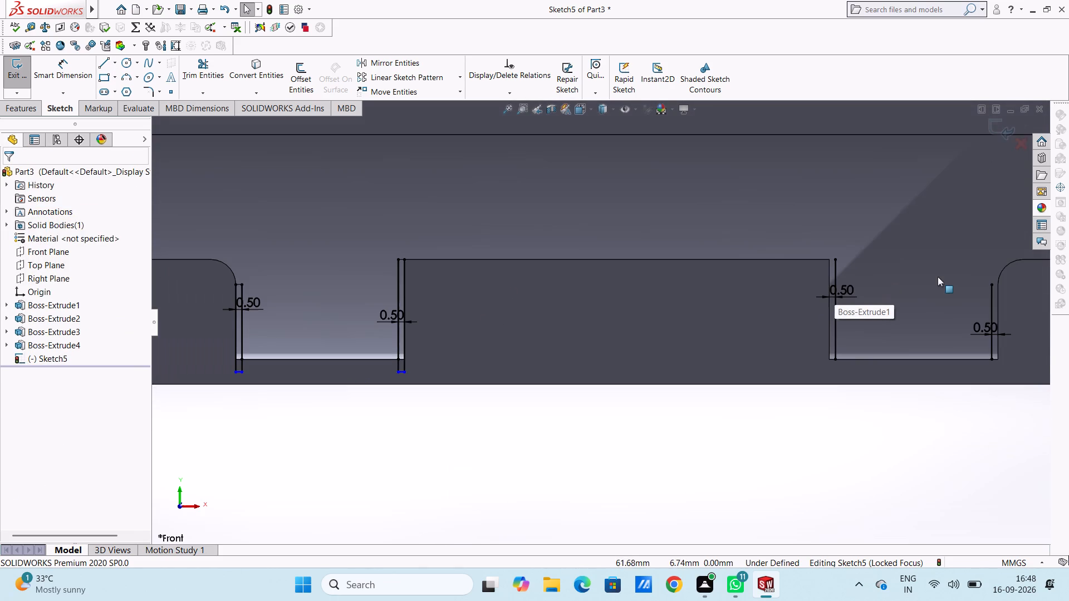
{"action": "scroll", "coordinate": [949, 279], "scroll_direction": "down", "scroll_amount": 3}
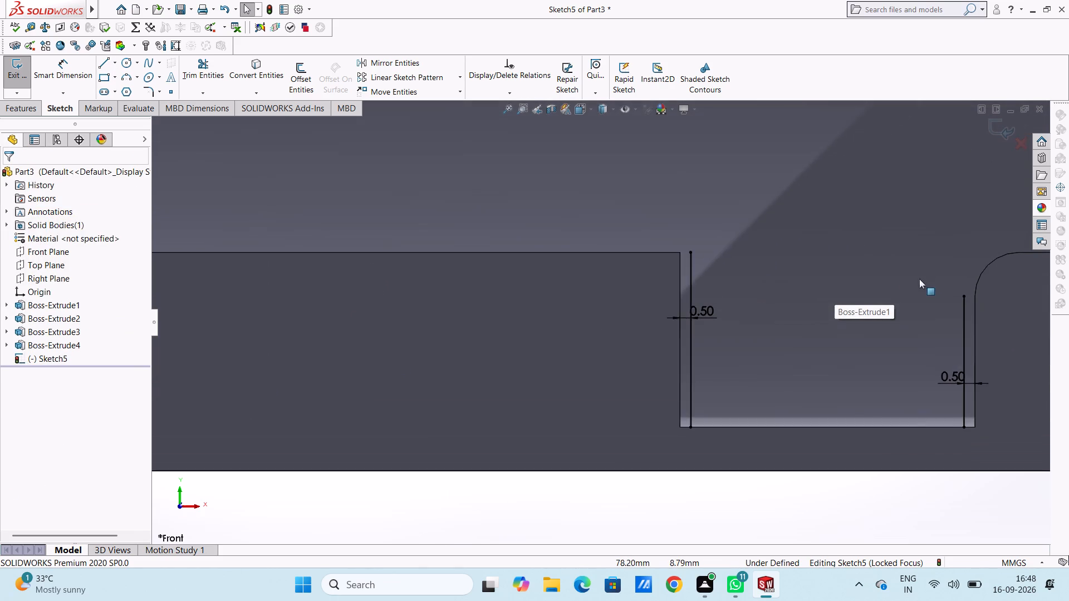
{"action": "scroll", "coordinate": [919, 279], "scroll_direction": "down", "scroll_amount": 1}
{"action": "left_click", "coordinate": [101, 65]}
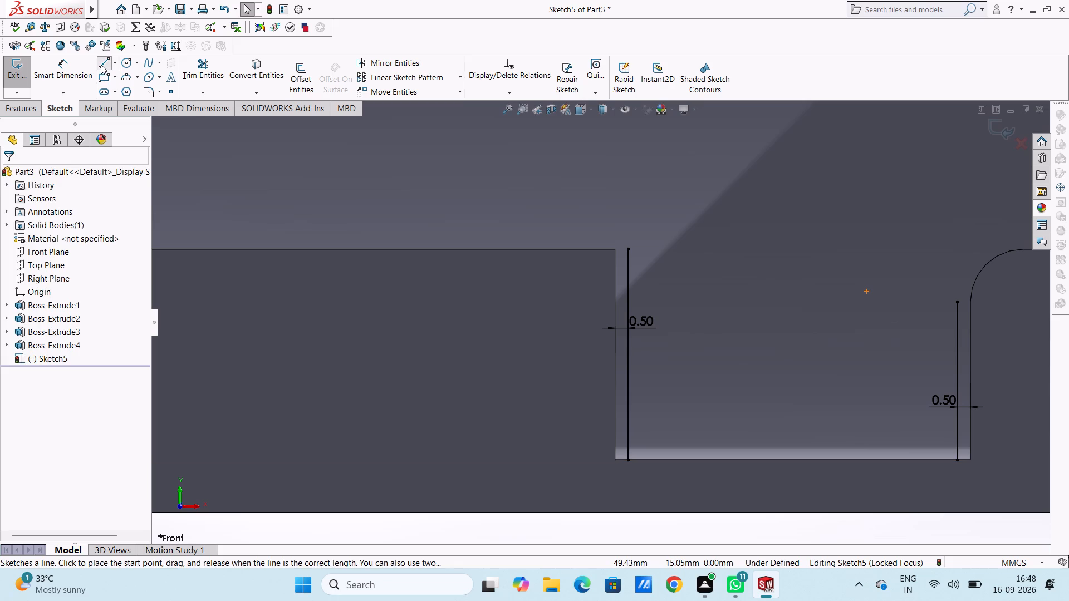
{"action": "left_click", "coordinate": [628, 248]}
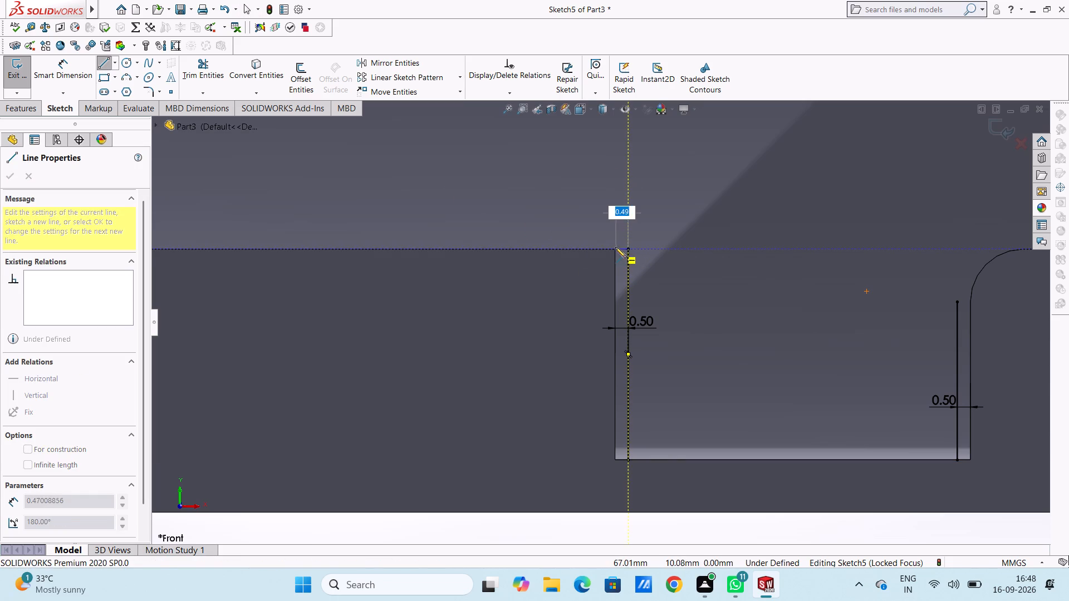
{"action": "left_click", "coordinate": [615, 249]}
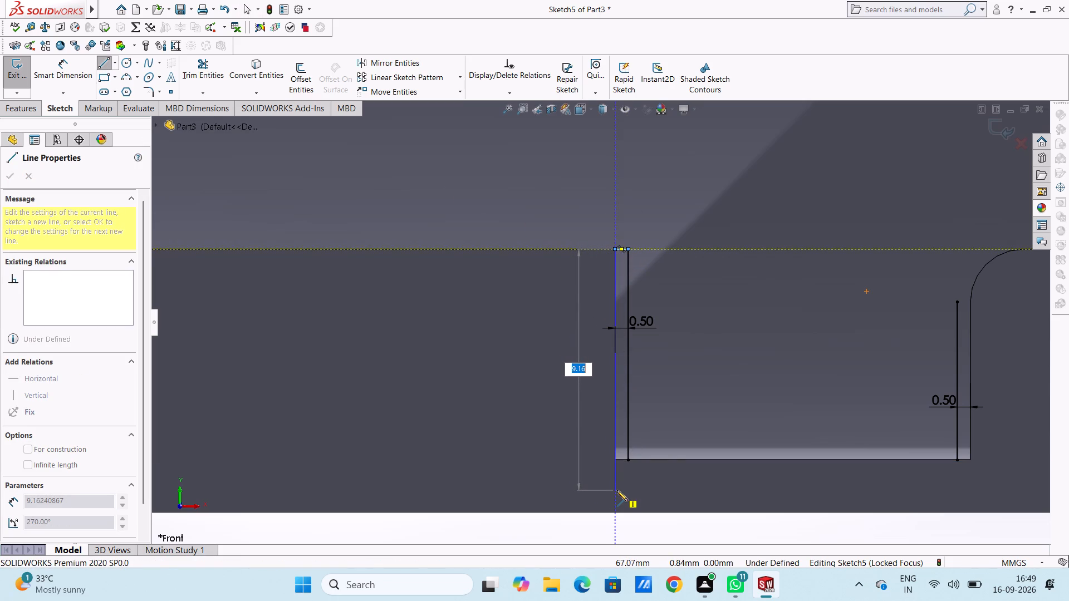
{"action": "key", "text": "9"}
{"action": "key", "text": "Return"}
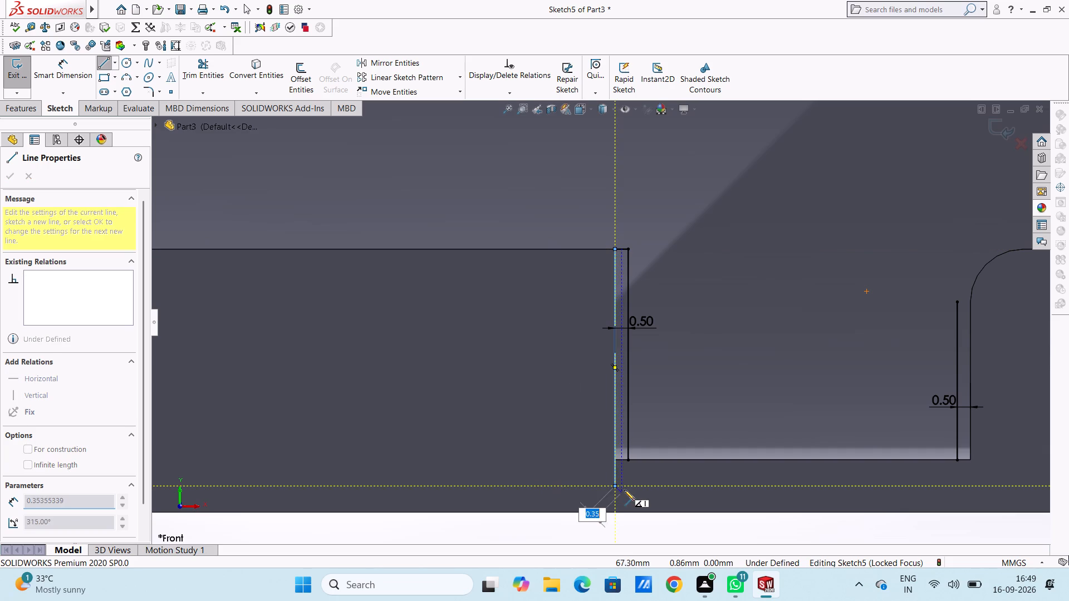
{"action": "left_click", "coordinate": [631, 489]}
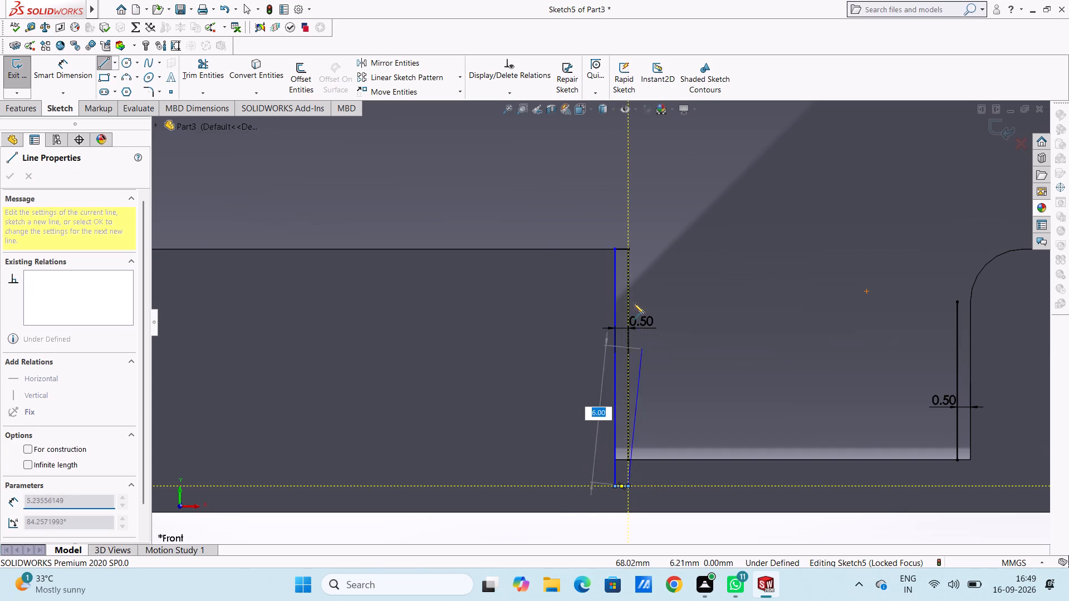
{"action": "left_click", "coordinate": [629, 249]}
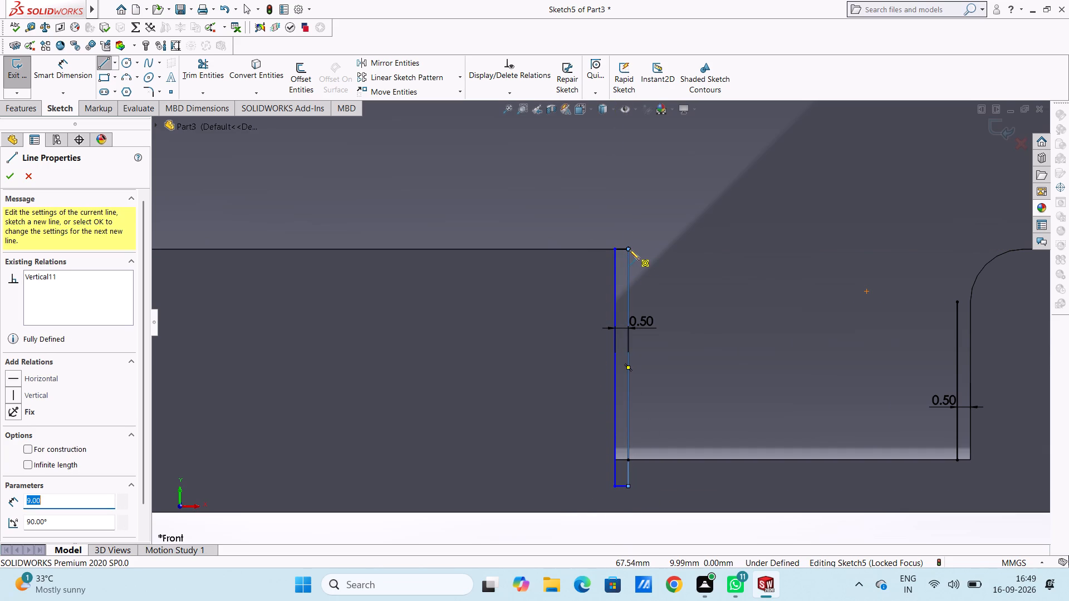
{"action": "key", "text": "Escape"}
{"action": "key", "text": "Escape"}
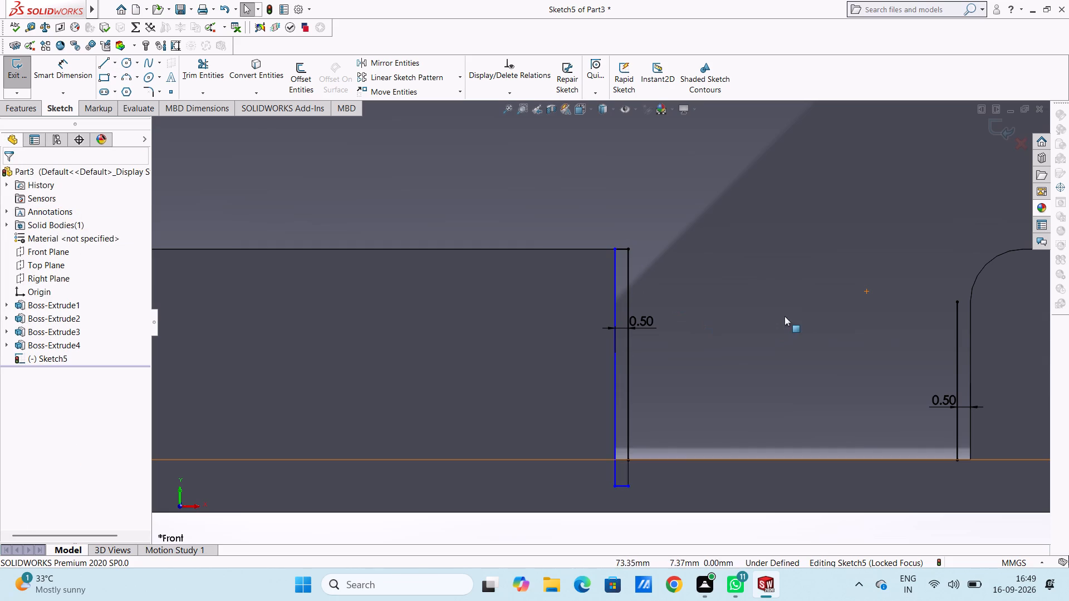
Close a strip outline 7 mm tall and 0.5 mm wide along the far tab's edge, below its corner fillet, in the notch farther from the origin.
{"action": "left_click", "coordinate": [107, 66]}
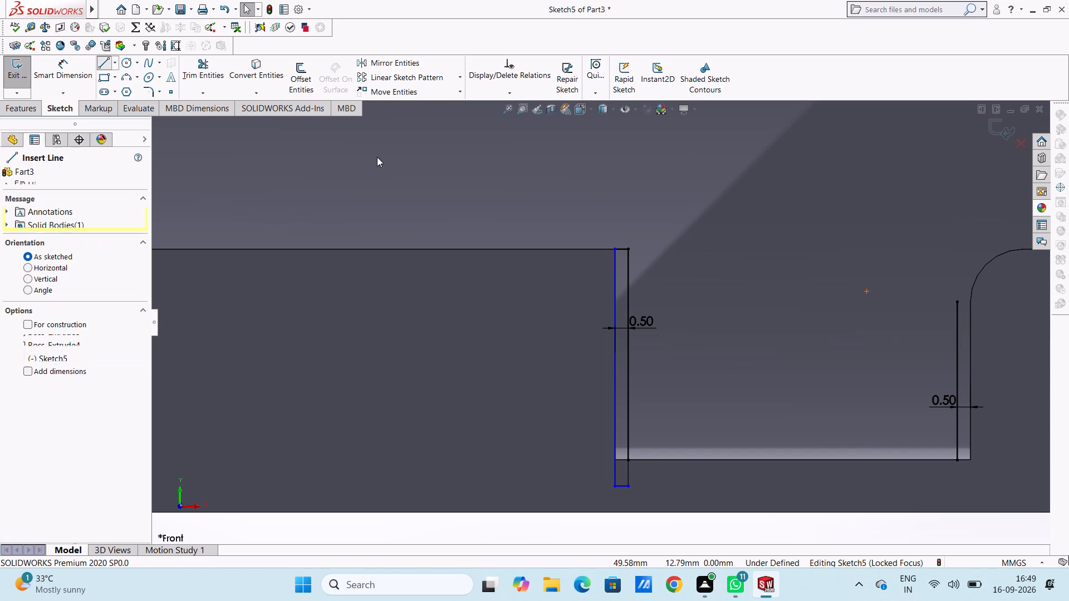
{"action": "scroll", "coordinate": [904, 328], "scroll_direction": "up", "scroll_amount": 2}
{"action": "scroll", "coordinate": [904, 314], "scroll_direction": "down", "scroll_amount": 2}
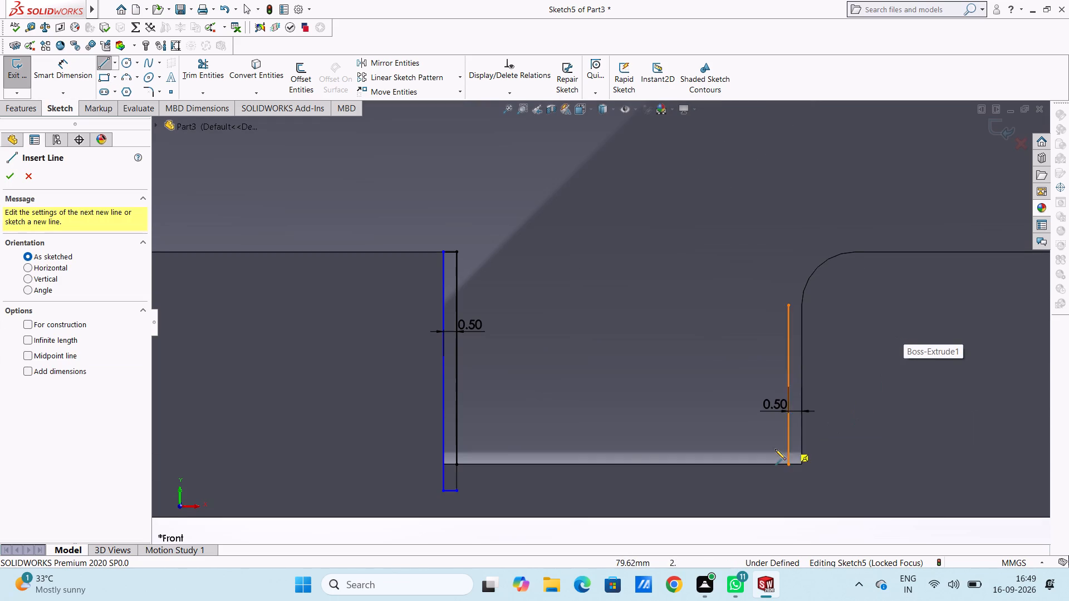
{"action": "left_click", "coordinate": [788, 305]}
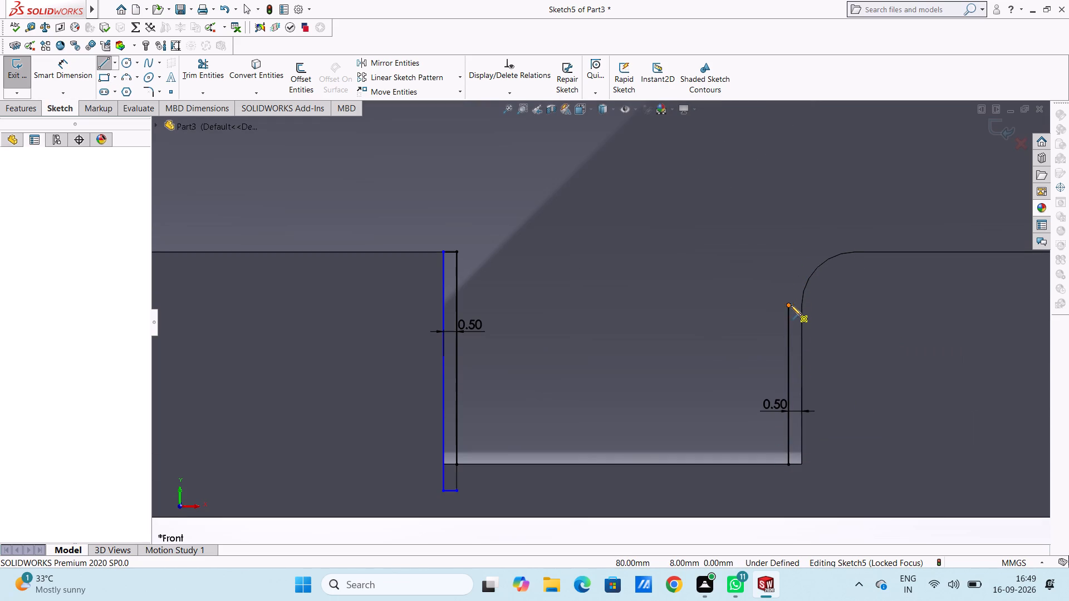
{"action": "left_click", "coordinate": [802, 307]}
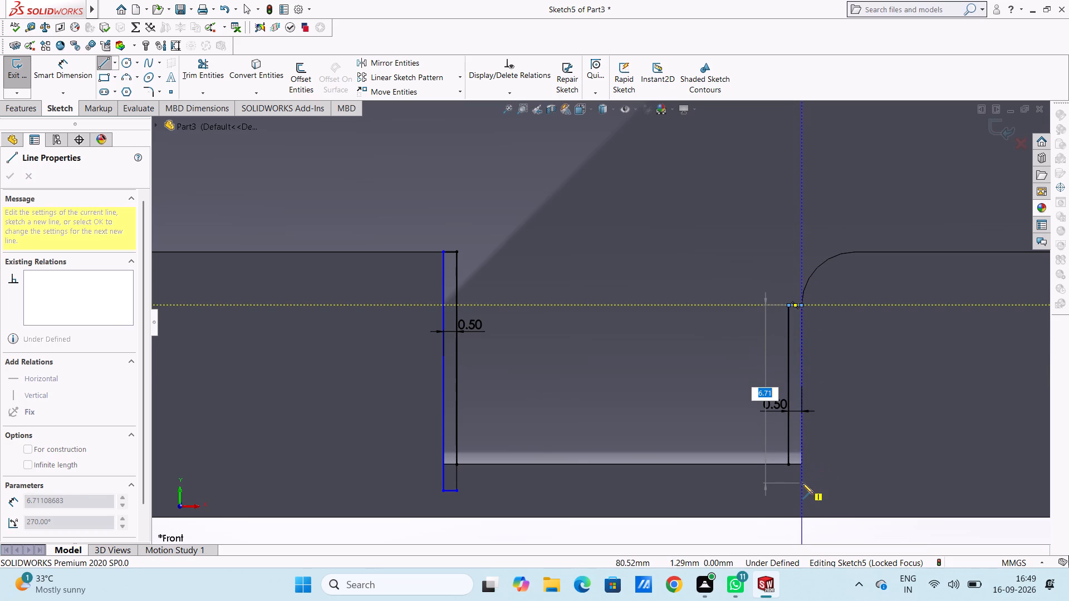
{"action": "key", "text": "7"}
{"action": "key", "text": "Return"}
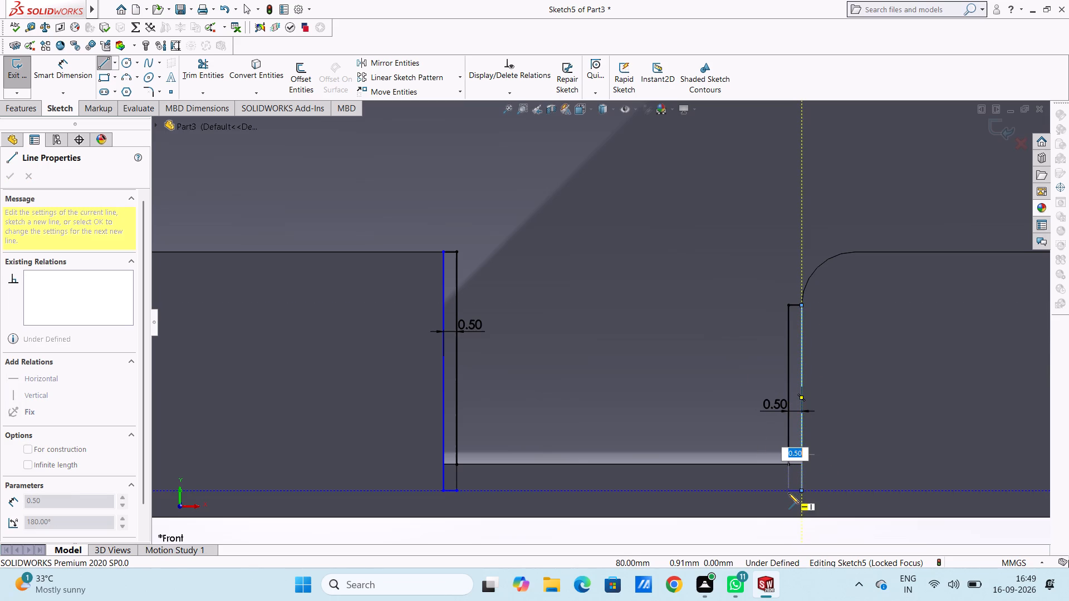
{"action": "left_click", "coordinate": [788, 493]}
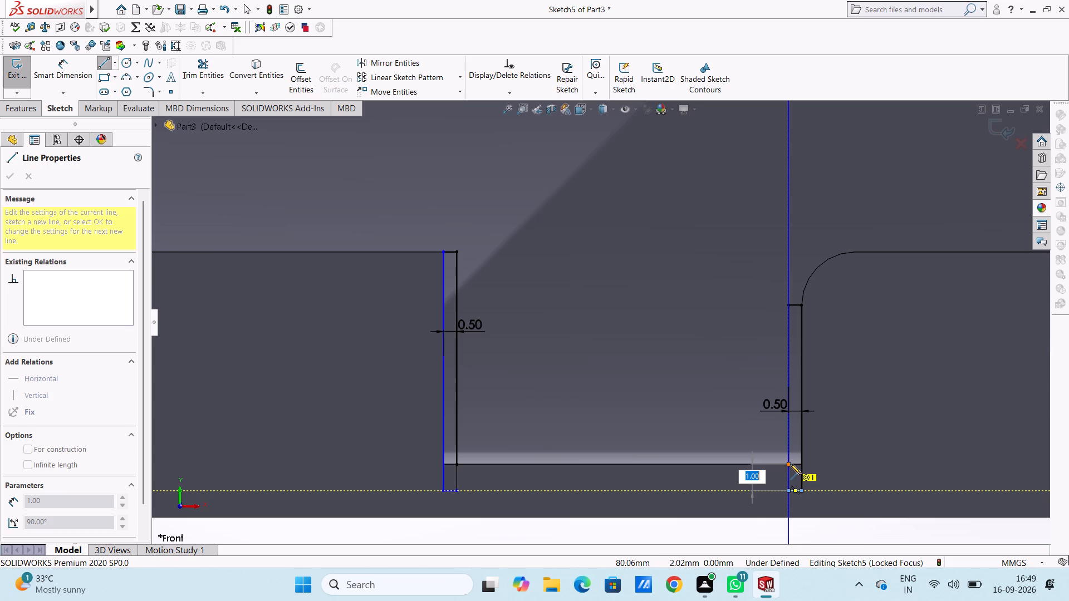
{"action": "left_click", "coordinate": [790, 464]}
{"action": "key", "text": "Escape"}
{"action": "key", "text": "Escape"}
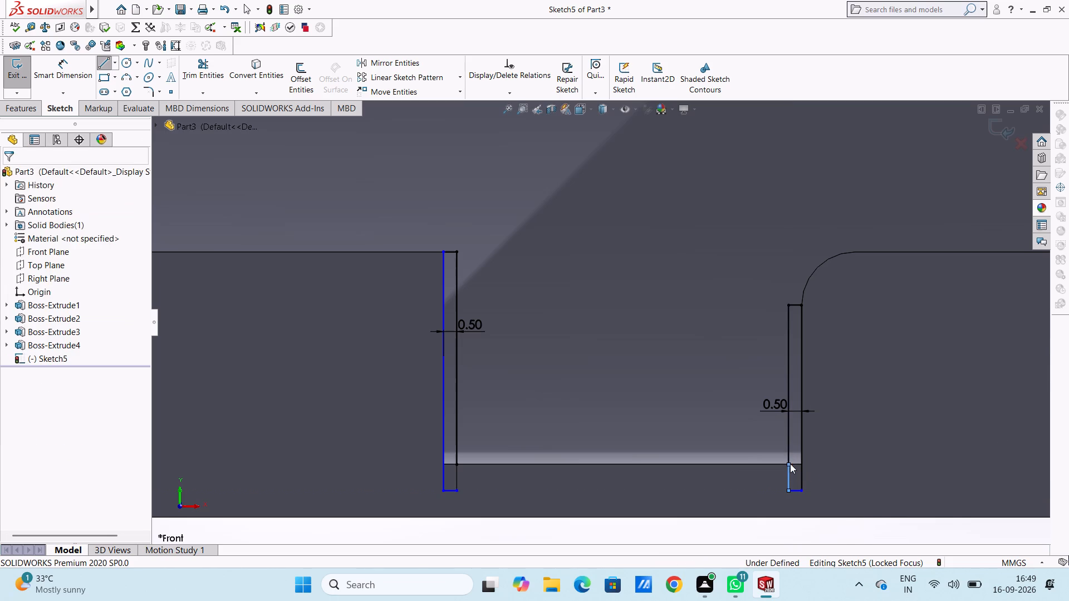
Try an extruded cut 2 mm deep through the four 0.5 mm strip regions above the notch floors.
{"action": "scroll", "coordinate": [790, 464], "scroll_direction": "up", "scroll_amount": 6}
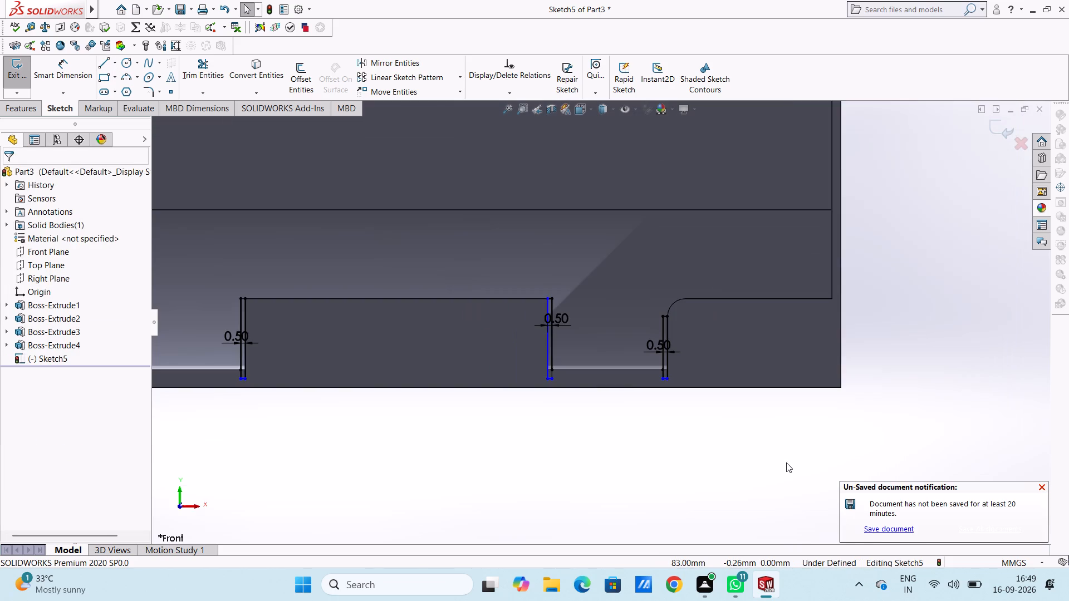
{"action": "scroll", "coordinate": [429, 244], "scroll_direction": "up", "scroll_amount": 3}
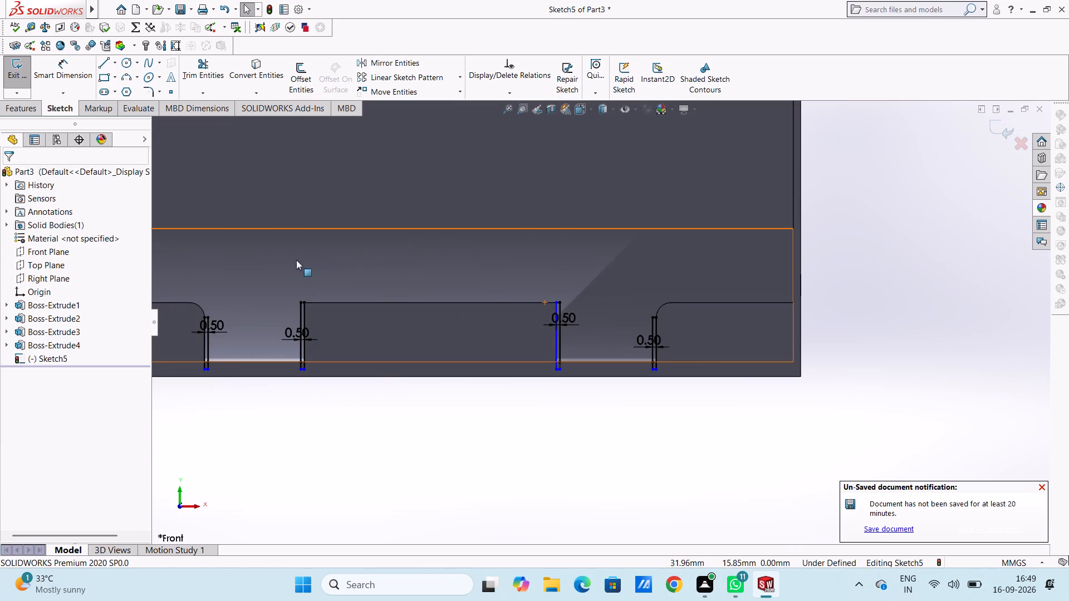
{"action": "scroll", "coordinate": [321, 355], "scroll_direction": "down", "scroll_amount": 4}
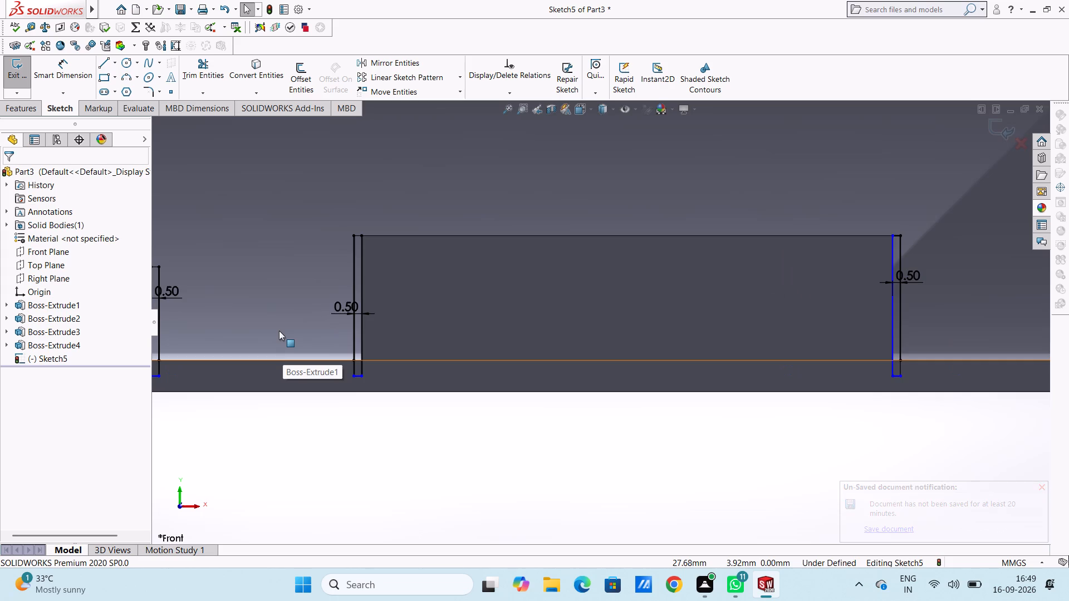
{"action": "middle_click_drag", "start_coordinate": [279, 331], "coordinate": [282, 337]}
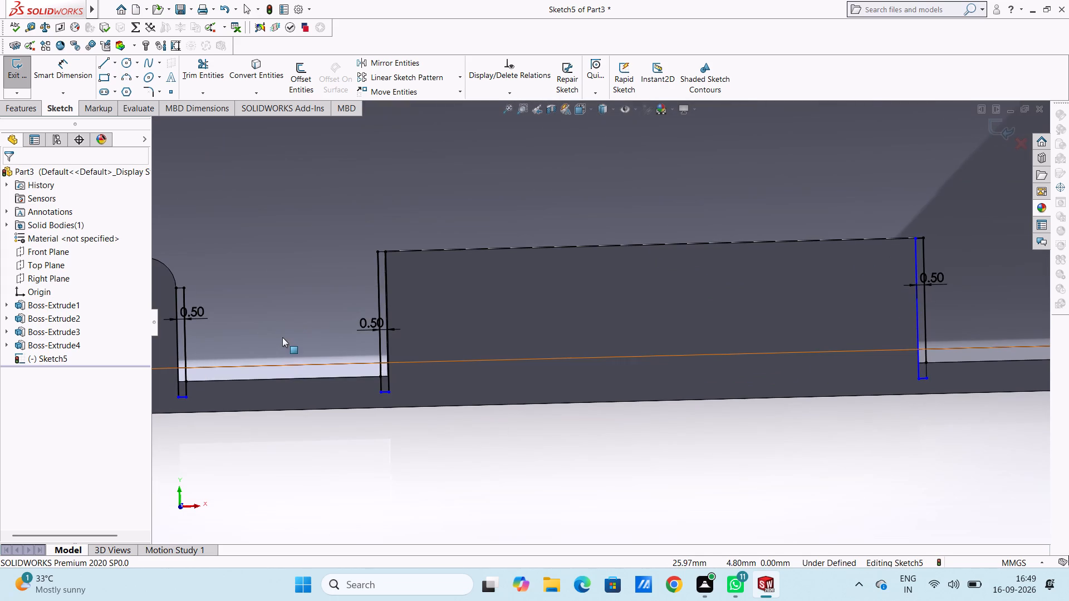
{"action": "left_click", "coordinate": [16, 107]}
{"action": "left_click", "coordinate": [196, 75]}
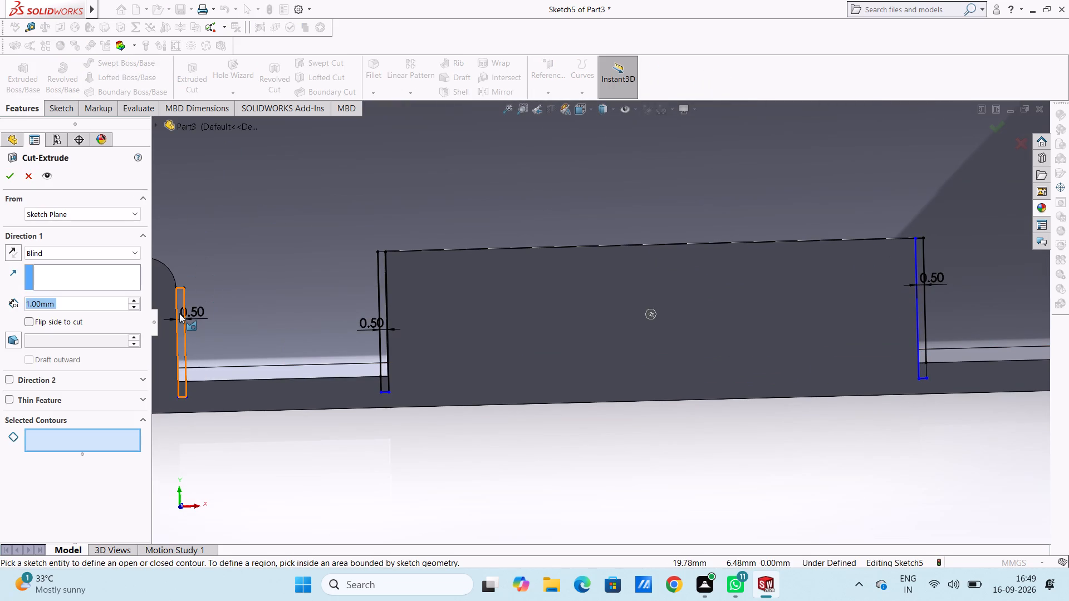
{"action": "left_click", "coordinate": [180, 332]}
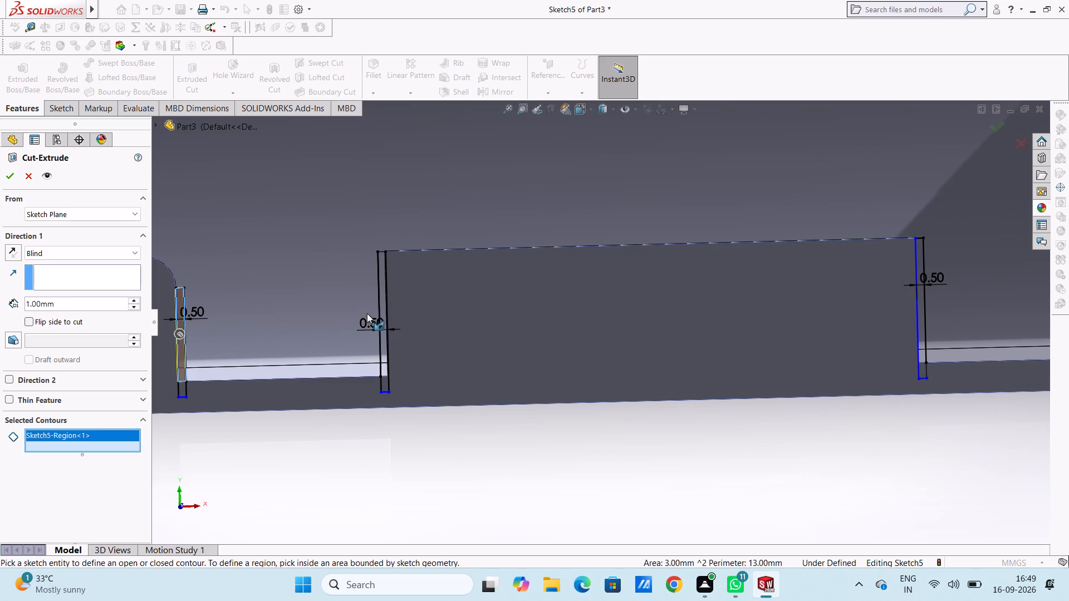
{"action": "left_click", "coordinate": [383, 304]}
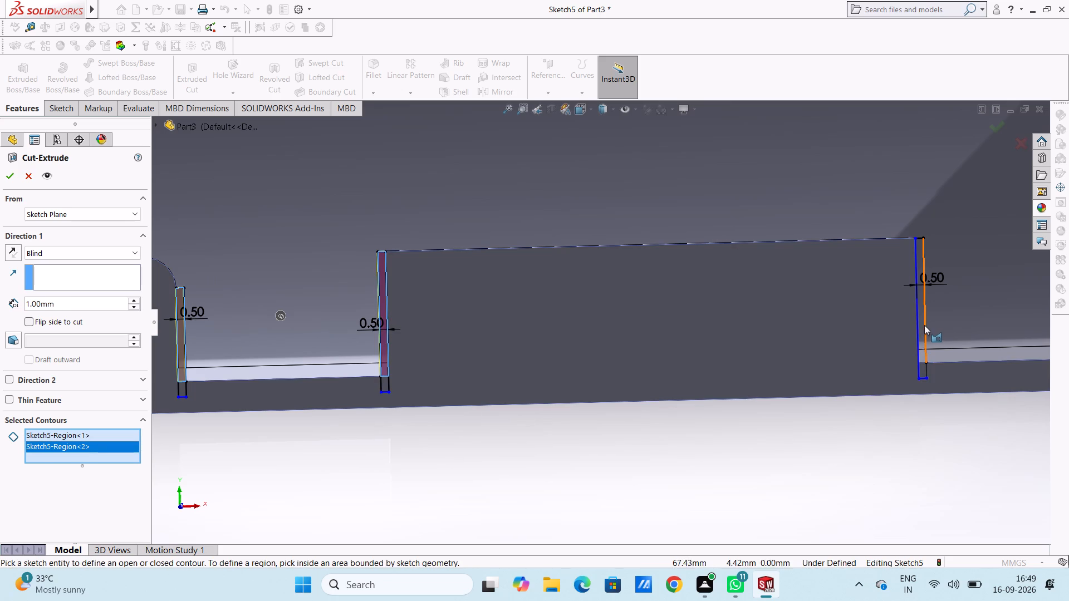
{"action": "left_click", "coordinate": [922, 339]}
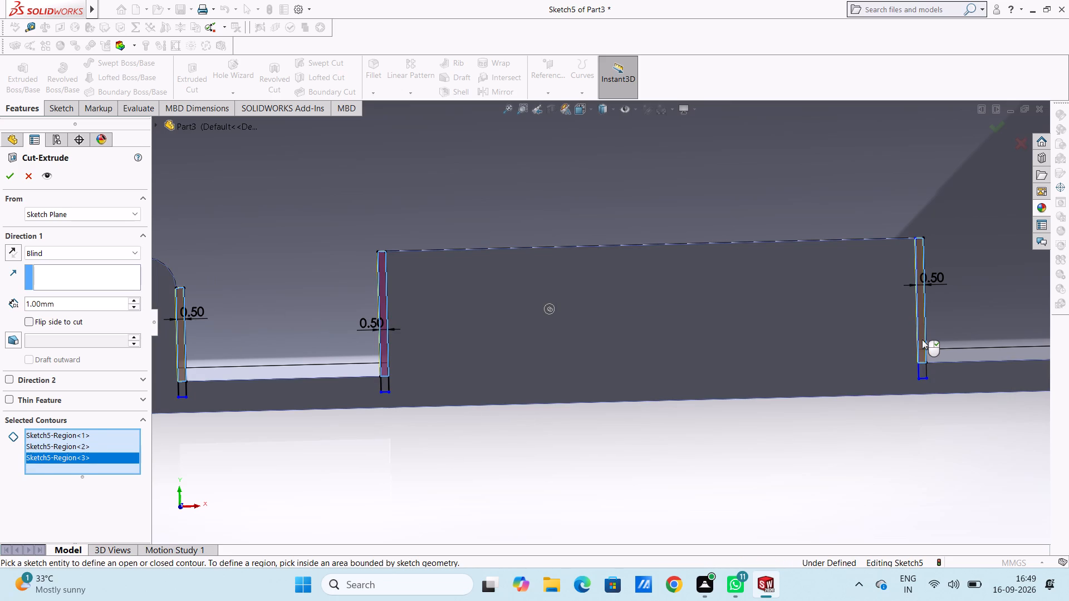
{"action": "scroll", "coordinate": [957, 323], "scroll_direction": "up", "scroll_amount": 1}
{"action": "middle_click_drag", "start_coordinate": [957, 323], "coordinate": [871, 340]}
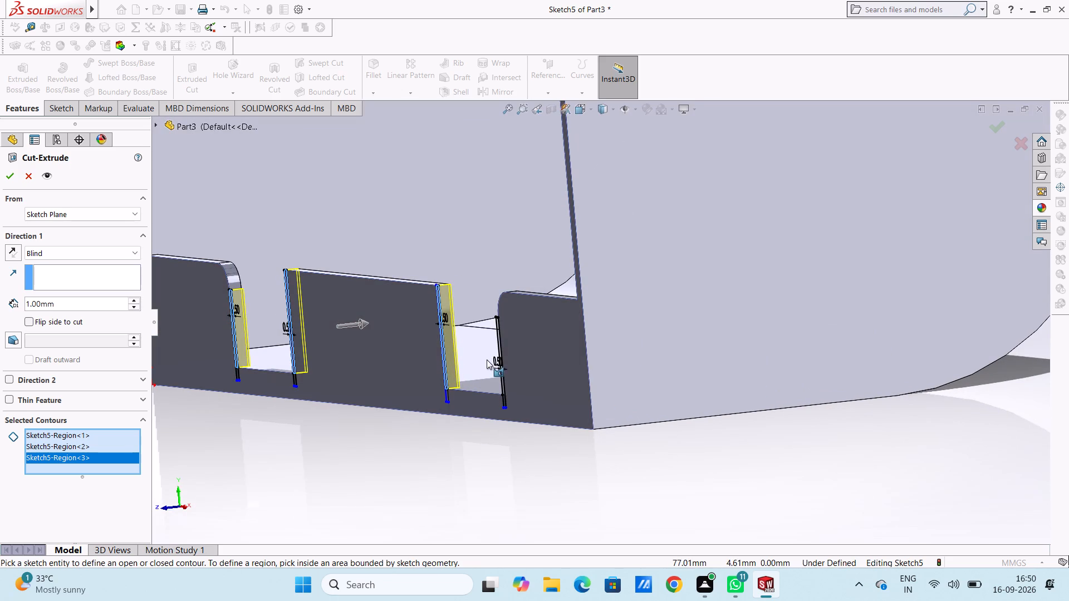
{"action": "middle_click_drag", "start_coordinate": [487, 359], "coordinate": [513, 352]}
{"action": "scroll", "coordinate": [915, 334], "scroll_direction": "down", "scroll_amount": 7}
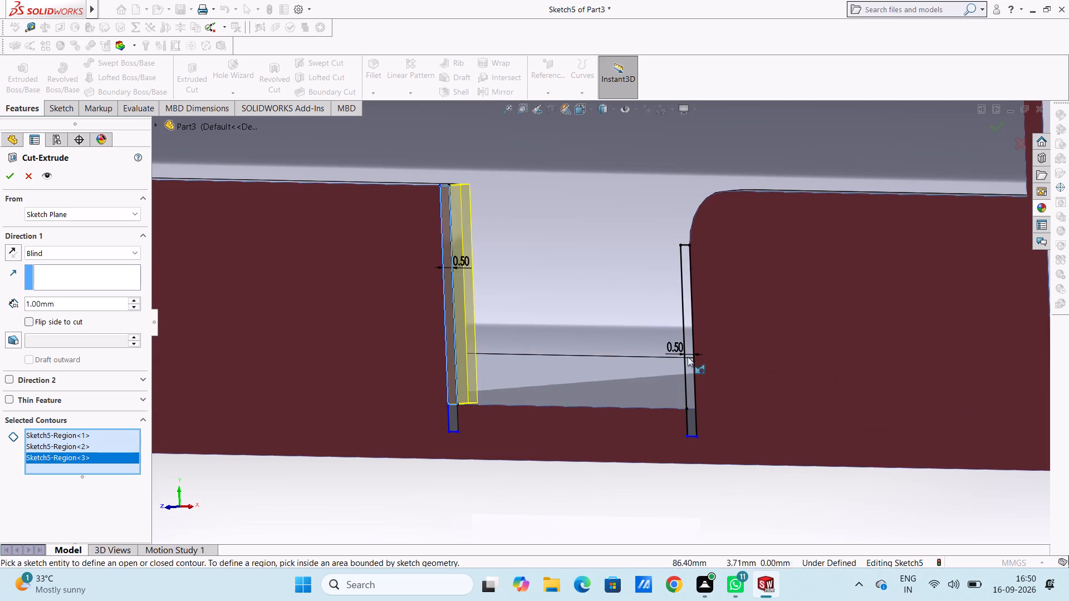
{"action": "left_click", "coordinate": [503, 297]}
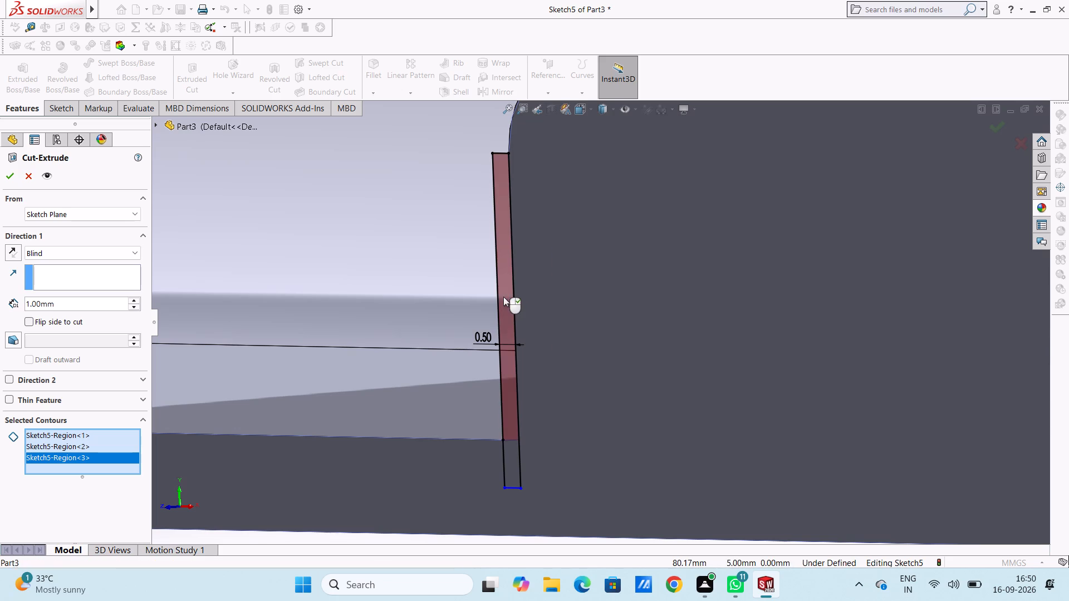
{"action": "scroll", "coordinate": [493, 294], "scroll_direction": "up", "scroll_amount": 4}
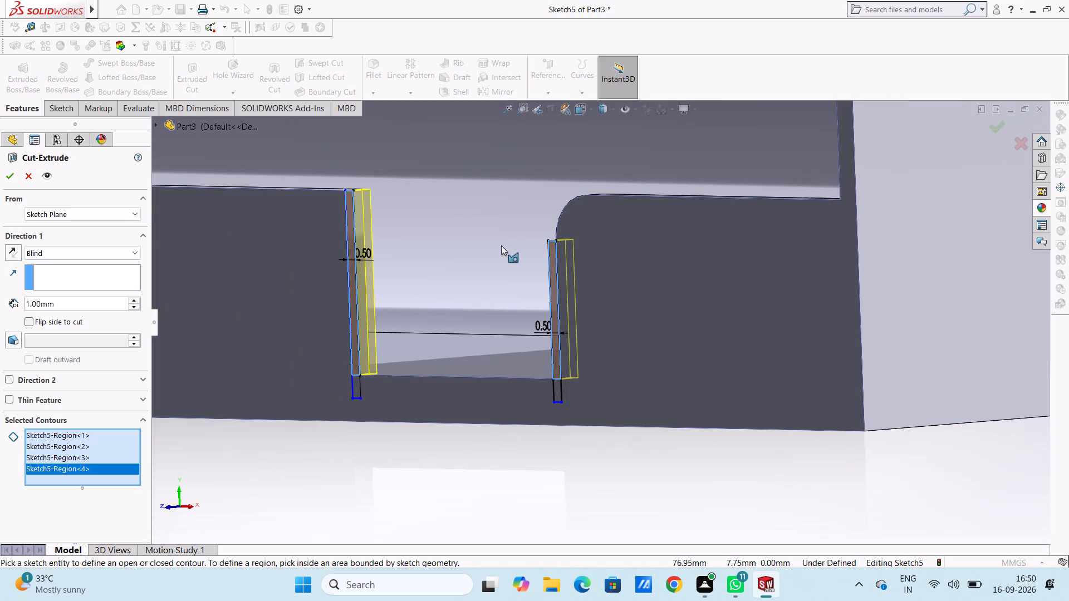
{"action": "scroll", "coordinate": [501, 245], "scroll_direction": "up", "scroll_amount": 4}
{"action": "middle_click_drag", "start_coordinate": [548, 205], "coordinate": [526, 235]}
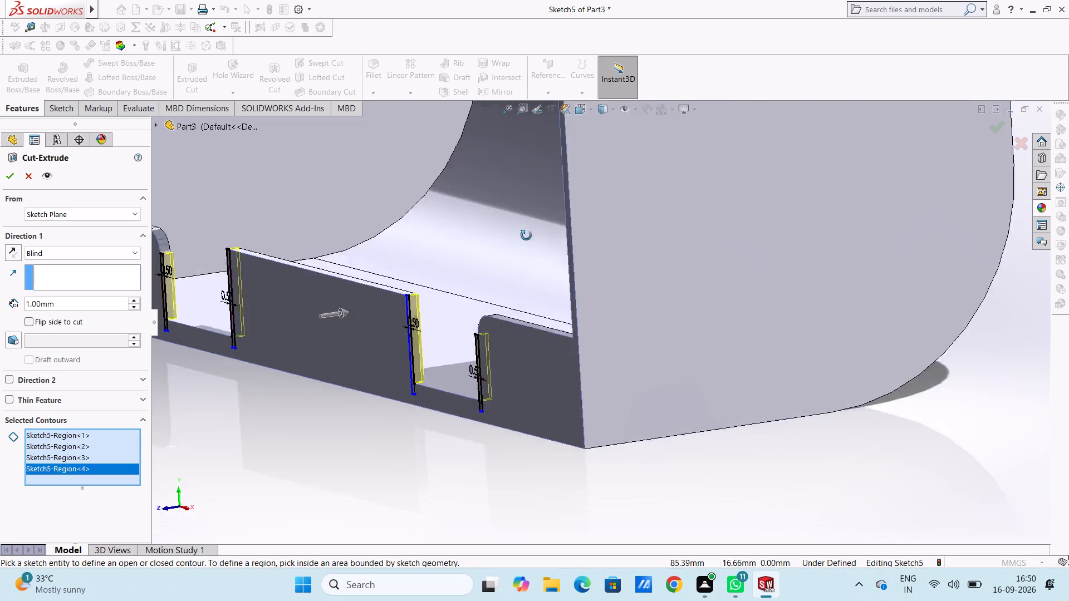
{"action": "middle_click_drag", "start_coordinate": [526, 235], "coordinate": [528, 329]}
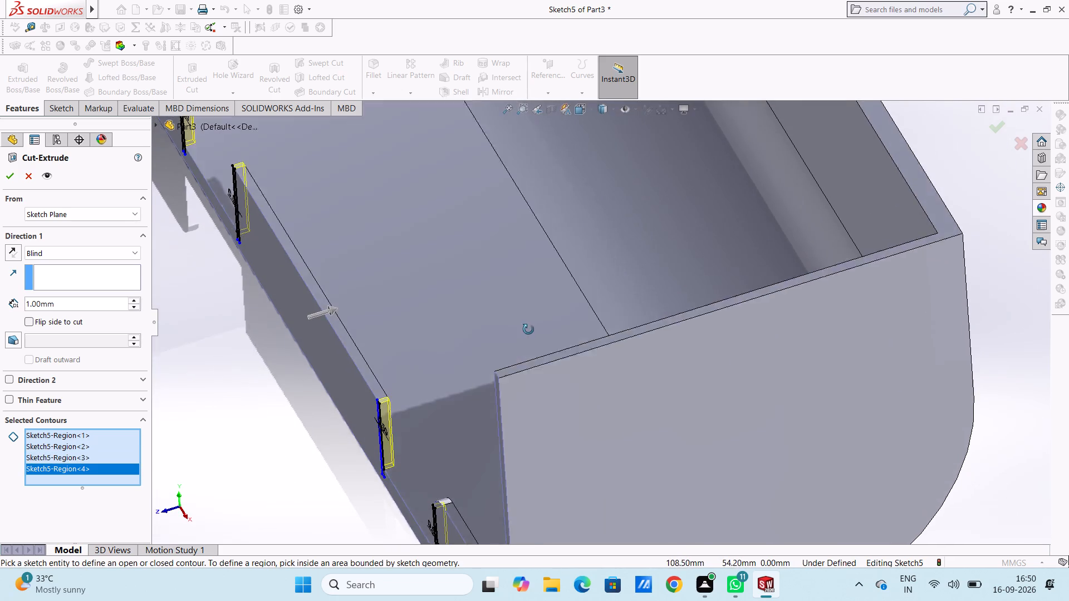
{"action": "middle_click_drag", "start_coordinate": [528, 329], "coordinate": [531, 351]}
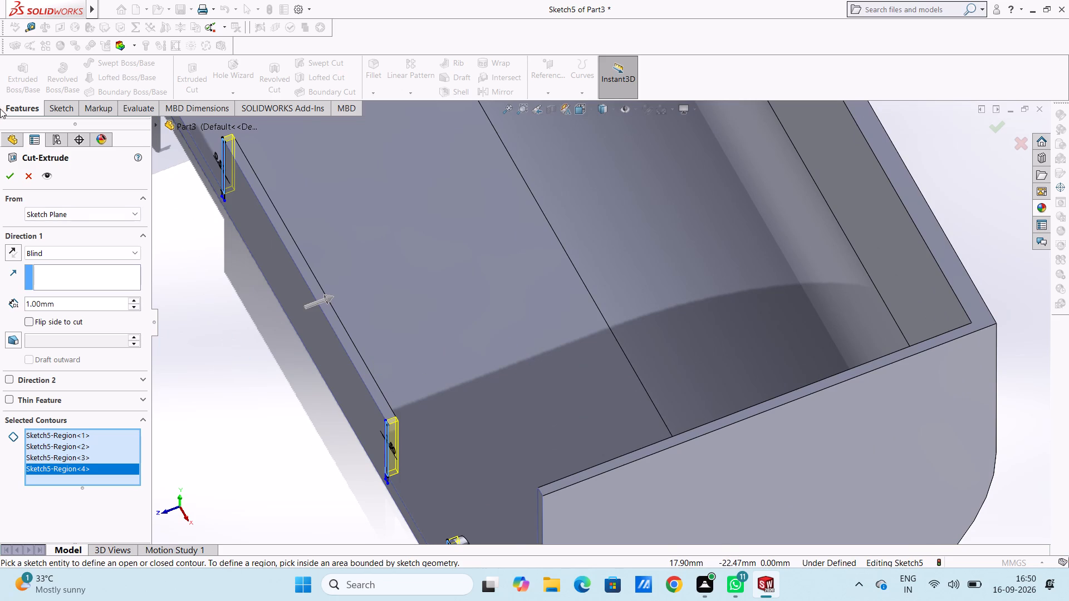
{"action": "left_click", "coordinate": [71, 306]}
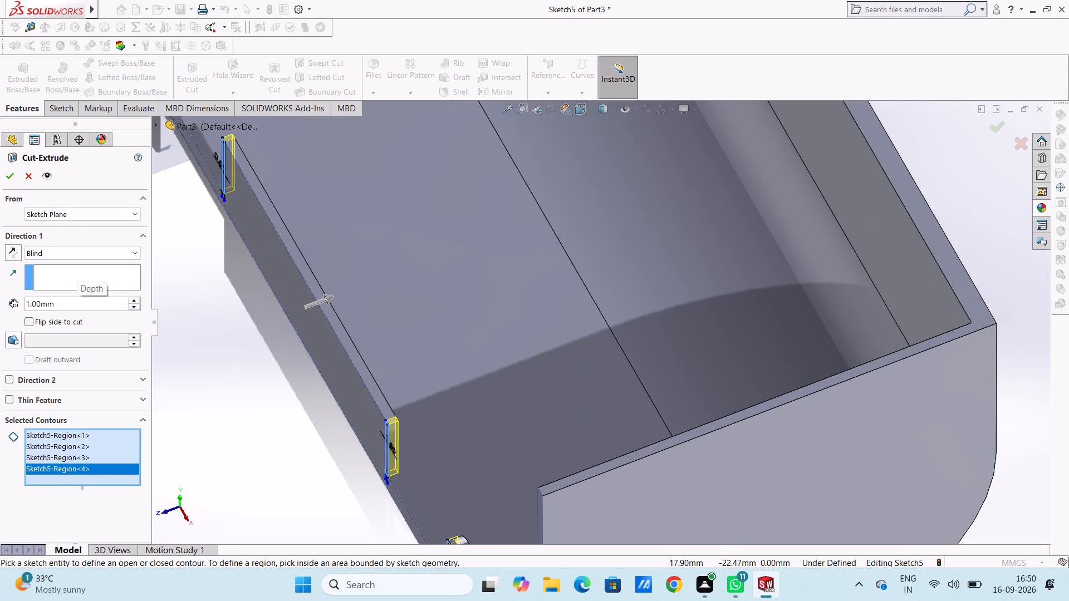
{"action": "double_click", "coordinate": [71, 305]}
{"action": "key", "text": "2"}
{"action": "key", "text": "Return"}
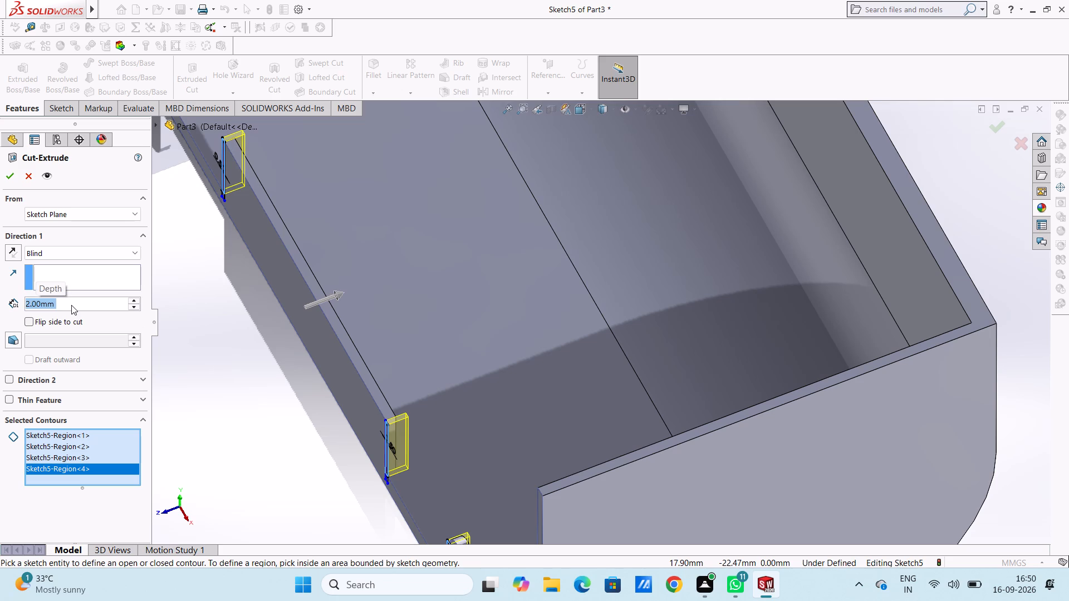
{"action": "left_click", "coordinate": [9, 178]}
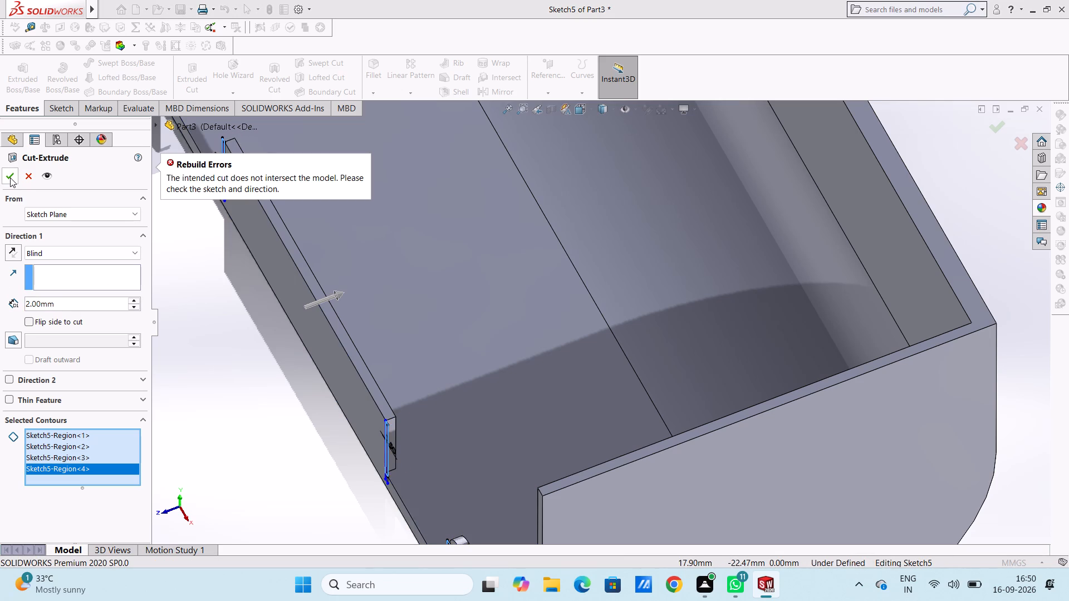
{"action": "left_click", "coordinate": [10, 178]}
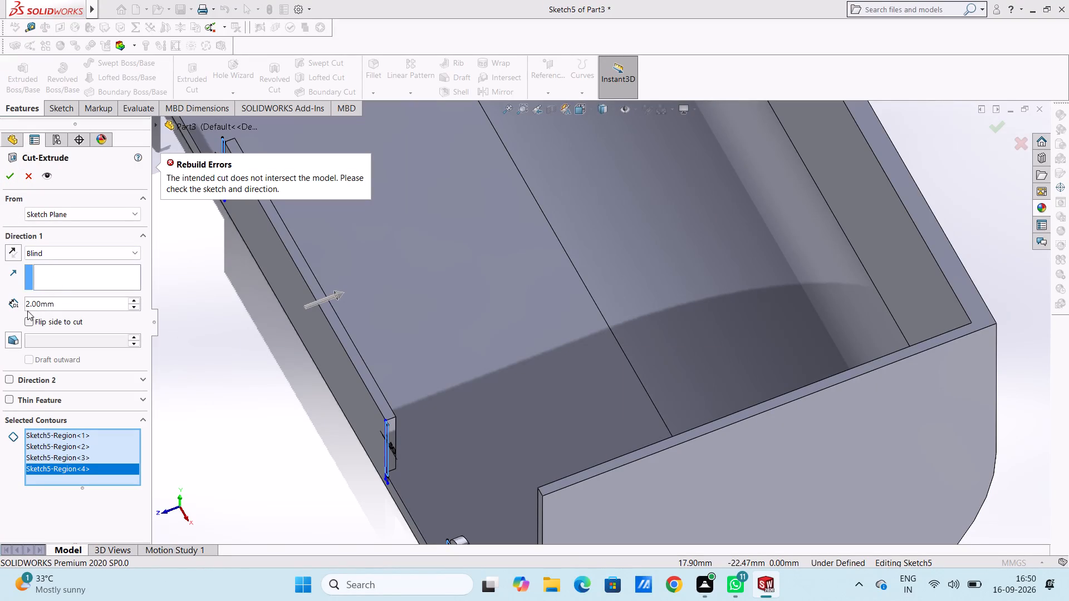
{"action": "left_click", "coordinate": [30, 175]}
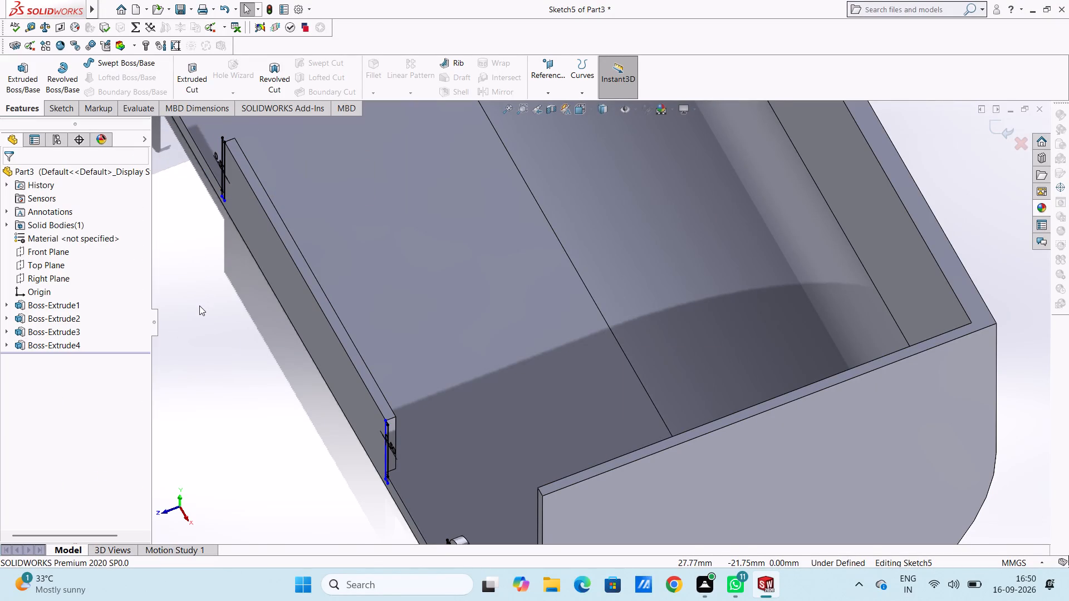
Examine the four 0.5 mm strip outlines against the tab edges and notch floors.
{"action": "scroll", "coordinate": [199, 306], "scroll_direction": "up", "scroll_amount": 1}
{"action": "middle_click_drag", "start_coordinate": [199, 306], "coordinate": [270, 306]}
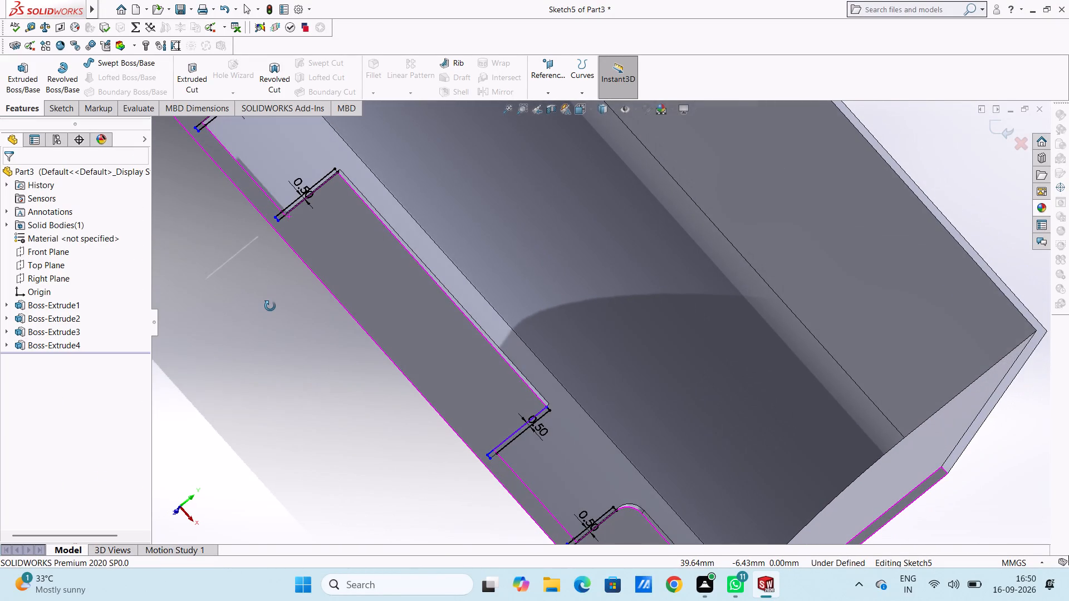
{"action": "middle_click_drag", "start_coordinate": [270, 306], "coordinate": [274, 306]}
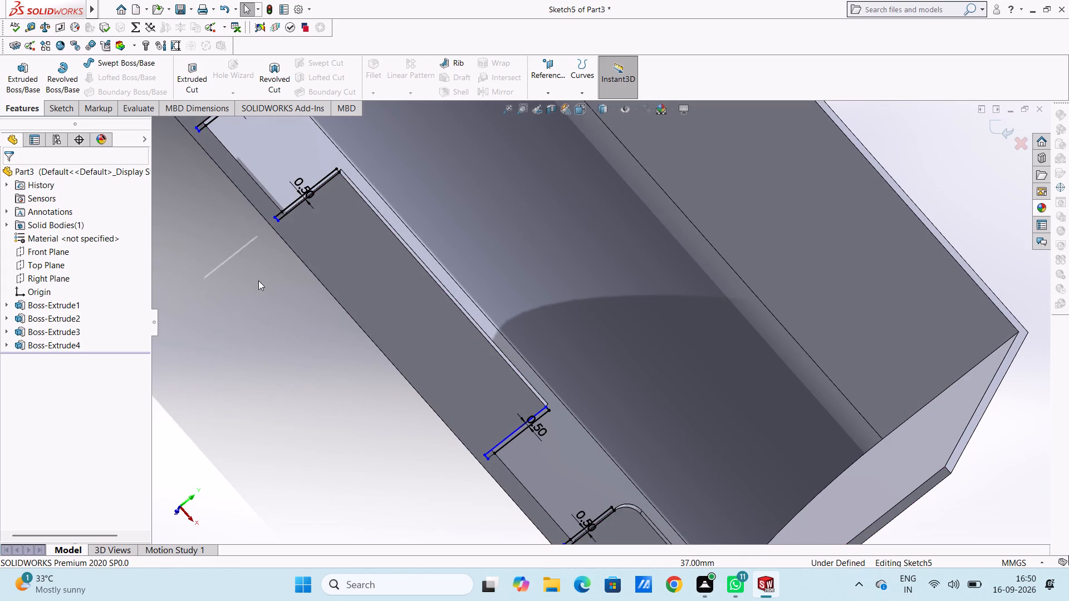
{"action": "scroll", "coordinate": [244, 225], "scroll_direction": "down", "scroll_amount": 7}
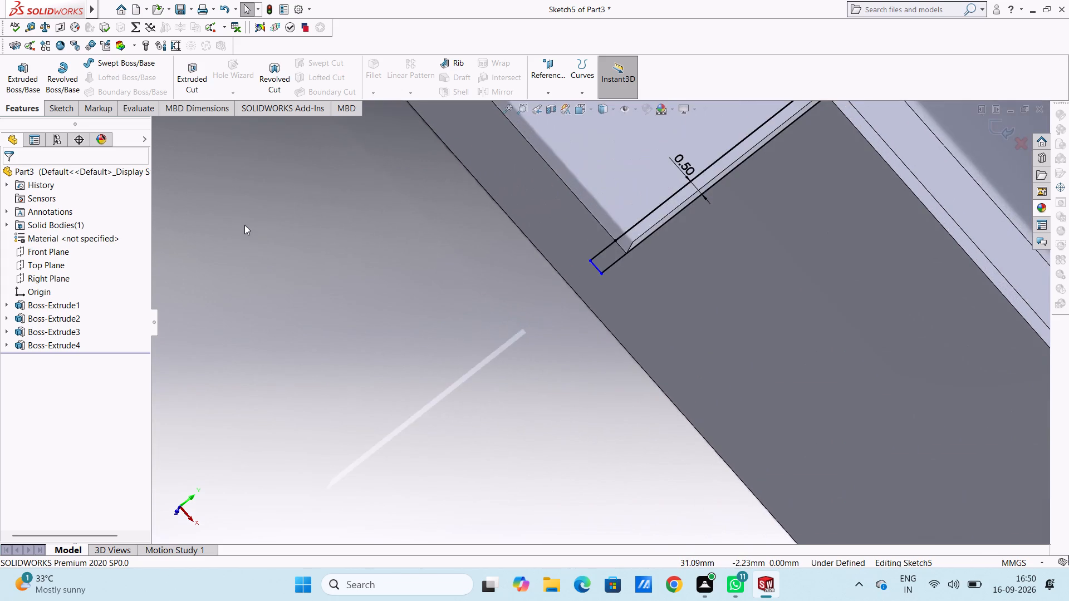
{"action": "scroll", "coordinate": [244, 225], "scroll_direction": "up", "scroll_amount": 8}
{"action": "scroll", "coordinate": [591, 204], "scroll_direction": "down", "scroll_amount": 4}
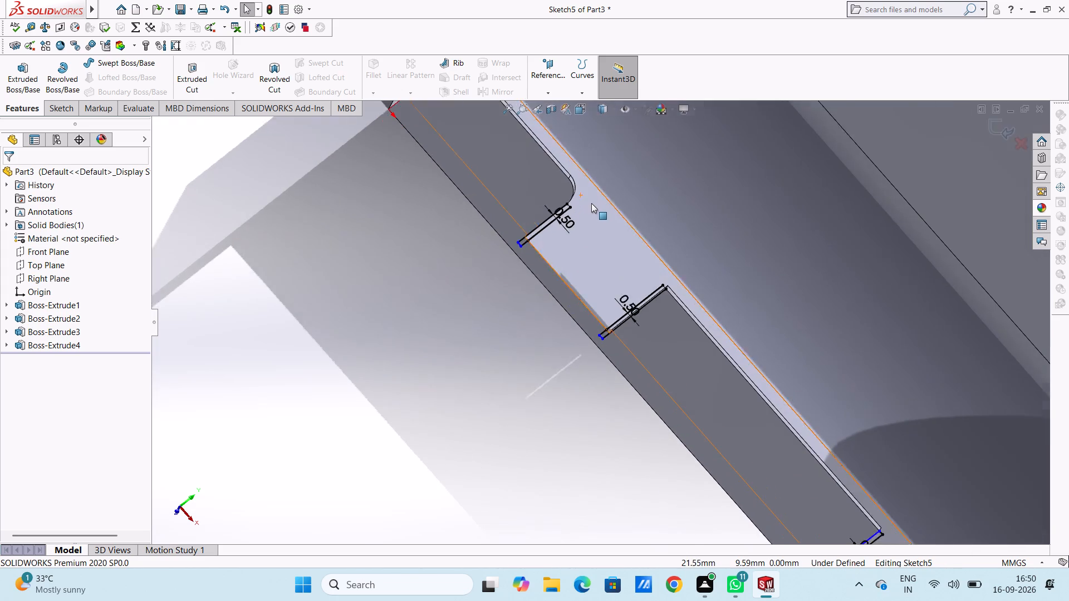
{"action": "scroll", "coordinate": [591, 201], "scroll_direction": "down", "scroll_amount": 3}
{"action": "scroll", "coordinate": [591, 201], "scroll_direction": "up", "scroll_amount": 5}
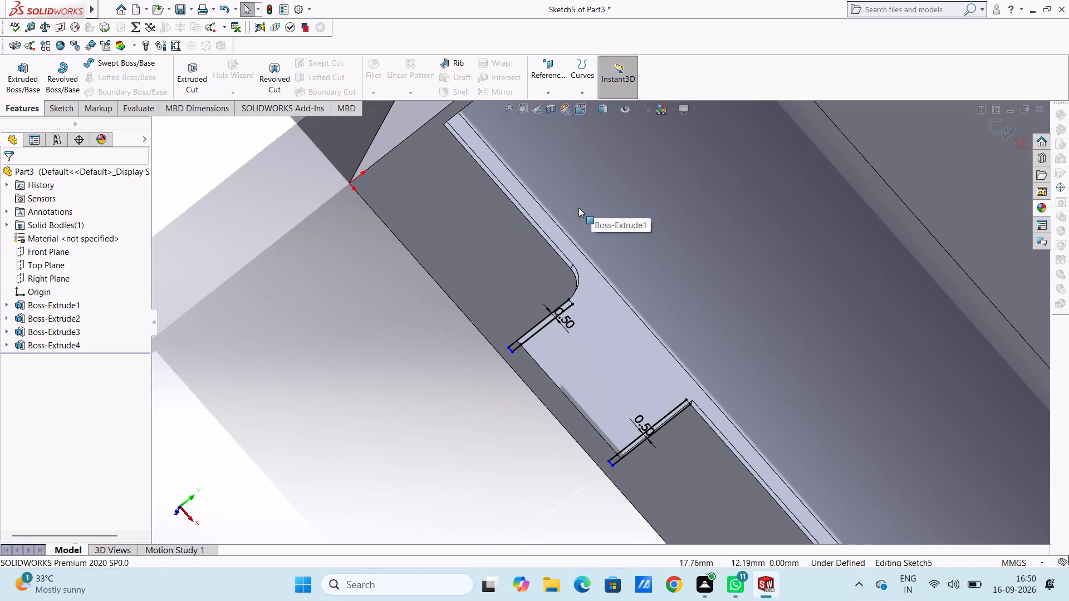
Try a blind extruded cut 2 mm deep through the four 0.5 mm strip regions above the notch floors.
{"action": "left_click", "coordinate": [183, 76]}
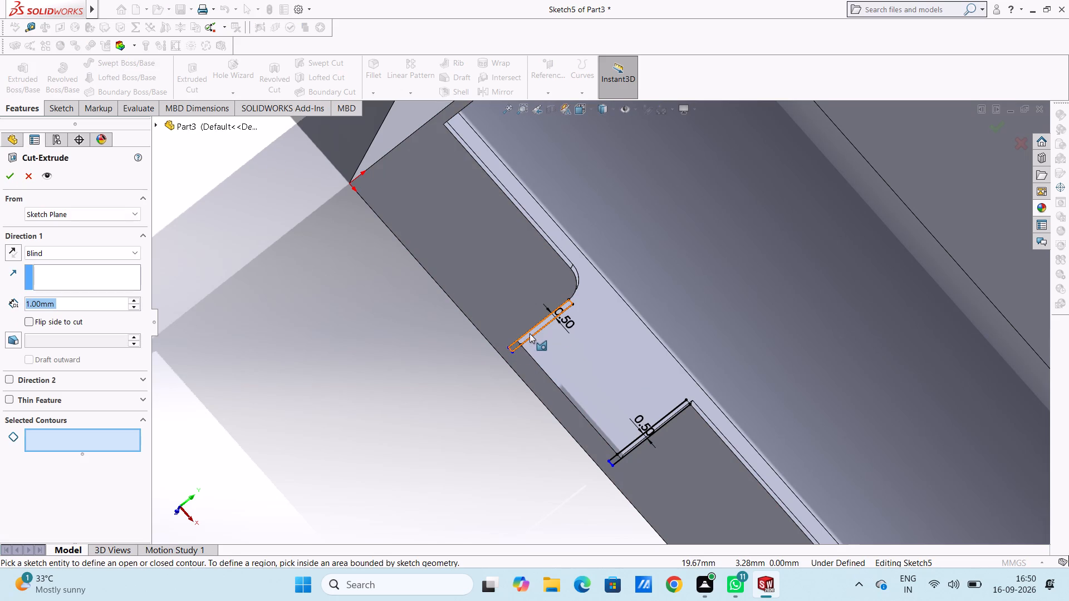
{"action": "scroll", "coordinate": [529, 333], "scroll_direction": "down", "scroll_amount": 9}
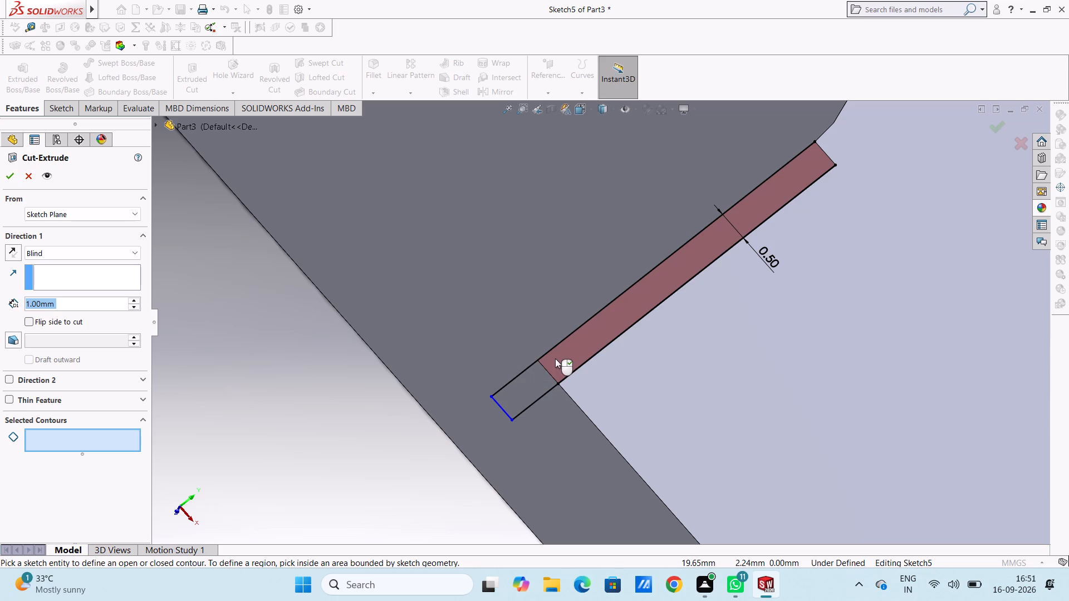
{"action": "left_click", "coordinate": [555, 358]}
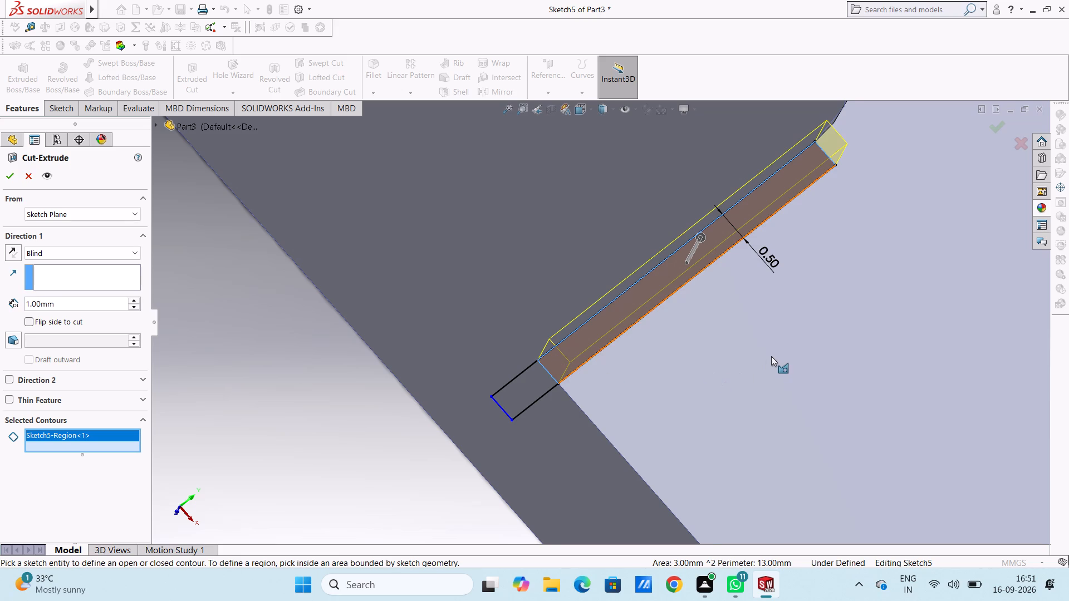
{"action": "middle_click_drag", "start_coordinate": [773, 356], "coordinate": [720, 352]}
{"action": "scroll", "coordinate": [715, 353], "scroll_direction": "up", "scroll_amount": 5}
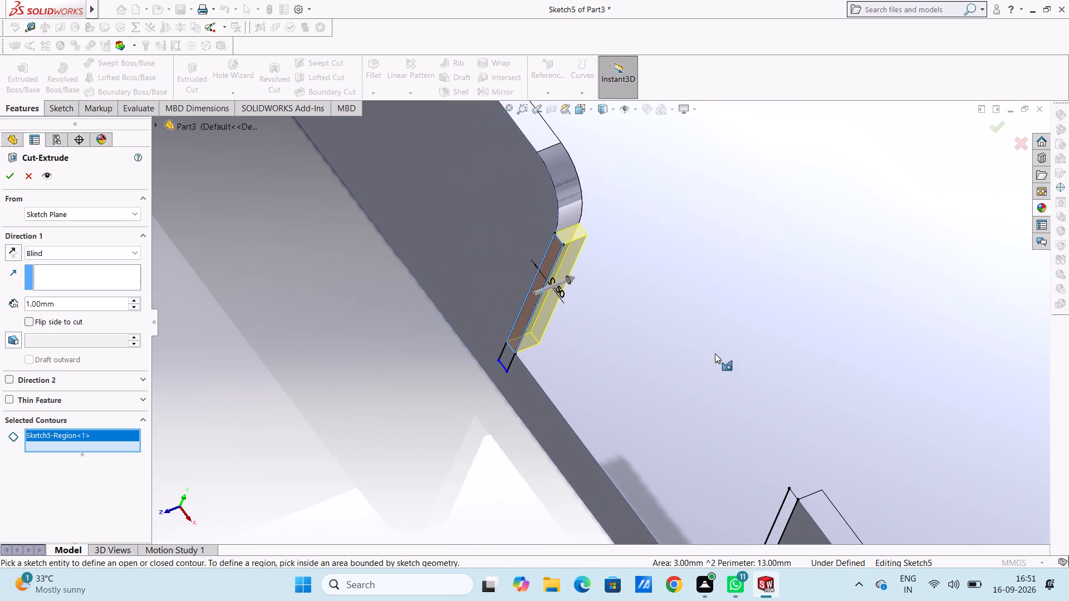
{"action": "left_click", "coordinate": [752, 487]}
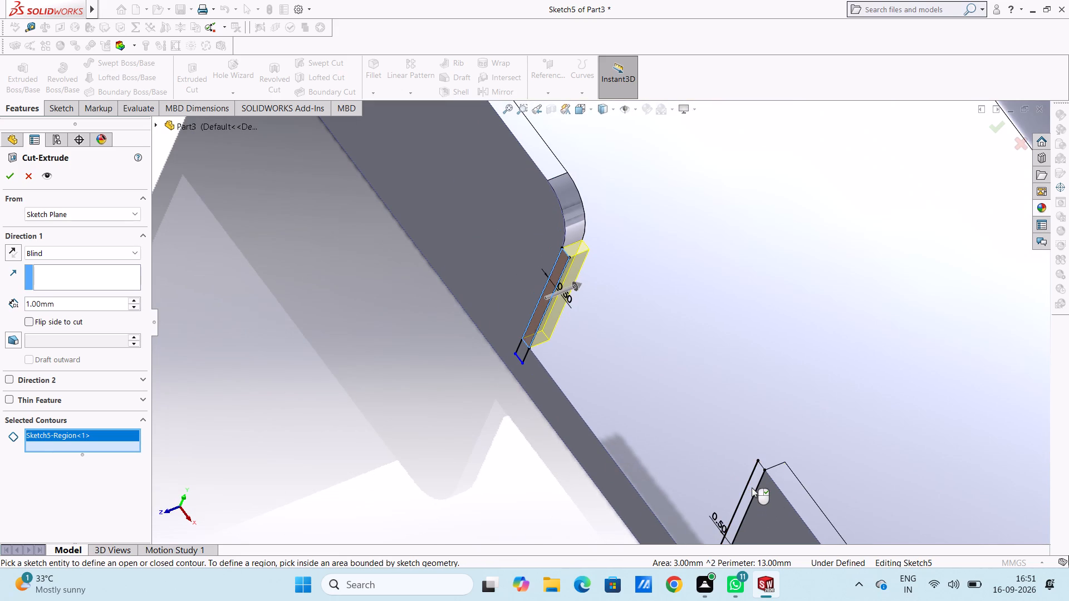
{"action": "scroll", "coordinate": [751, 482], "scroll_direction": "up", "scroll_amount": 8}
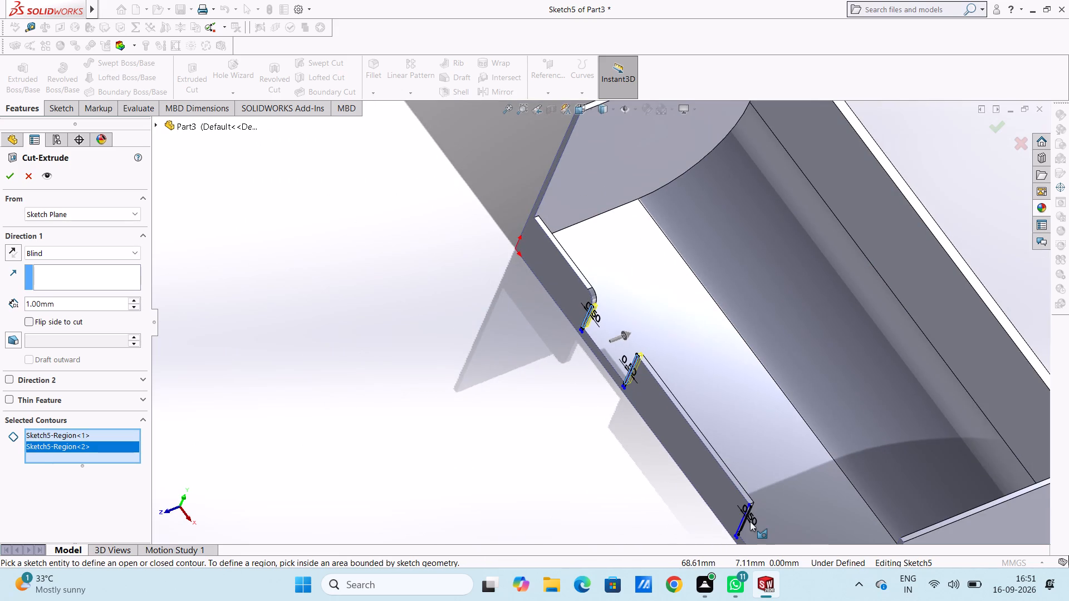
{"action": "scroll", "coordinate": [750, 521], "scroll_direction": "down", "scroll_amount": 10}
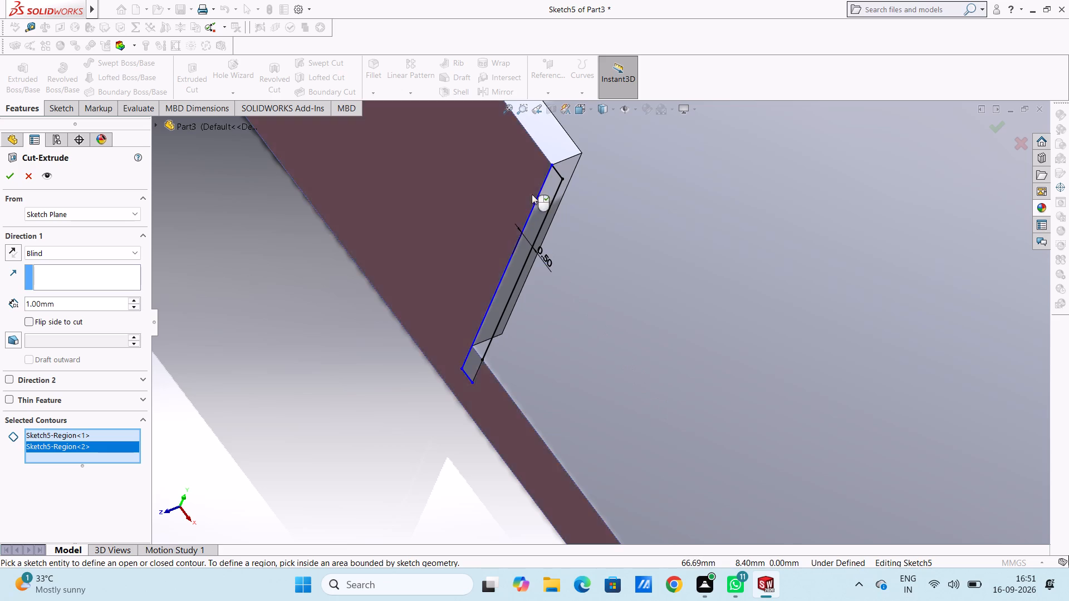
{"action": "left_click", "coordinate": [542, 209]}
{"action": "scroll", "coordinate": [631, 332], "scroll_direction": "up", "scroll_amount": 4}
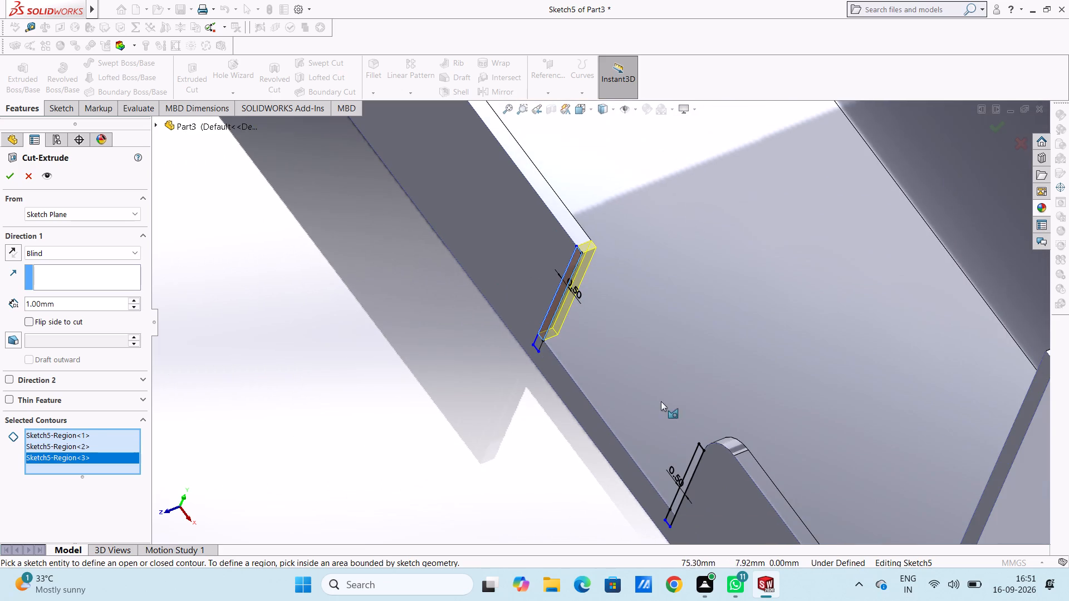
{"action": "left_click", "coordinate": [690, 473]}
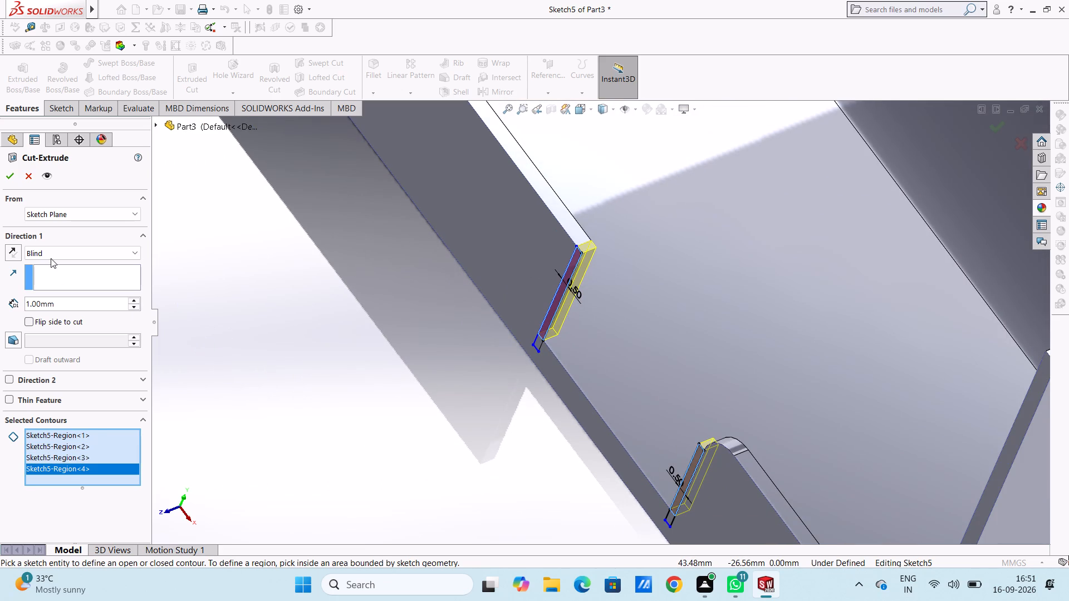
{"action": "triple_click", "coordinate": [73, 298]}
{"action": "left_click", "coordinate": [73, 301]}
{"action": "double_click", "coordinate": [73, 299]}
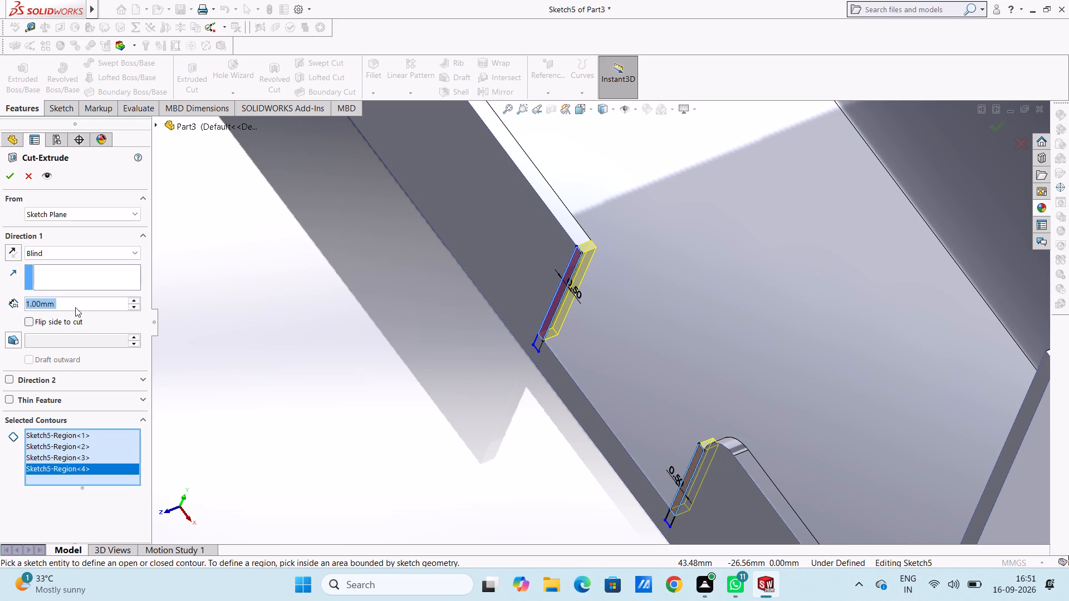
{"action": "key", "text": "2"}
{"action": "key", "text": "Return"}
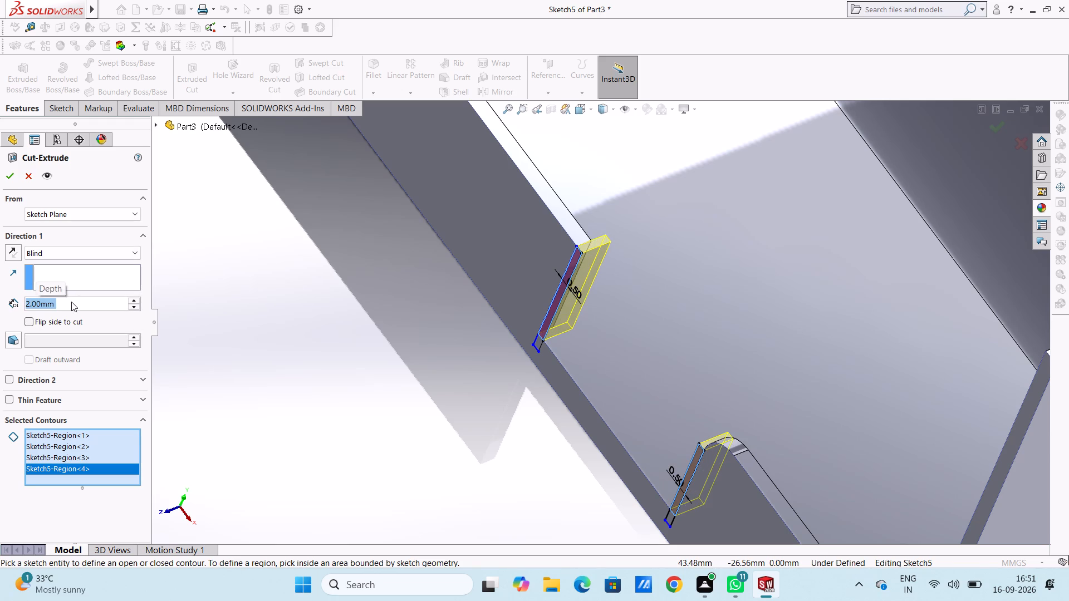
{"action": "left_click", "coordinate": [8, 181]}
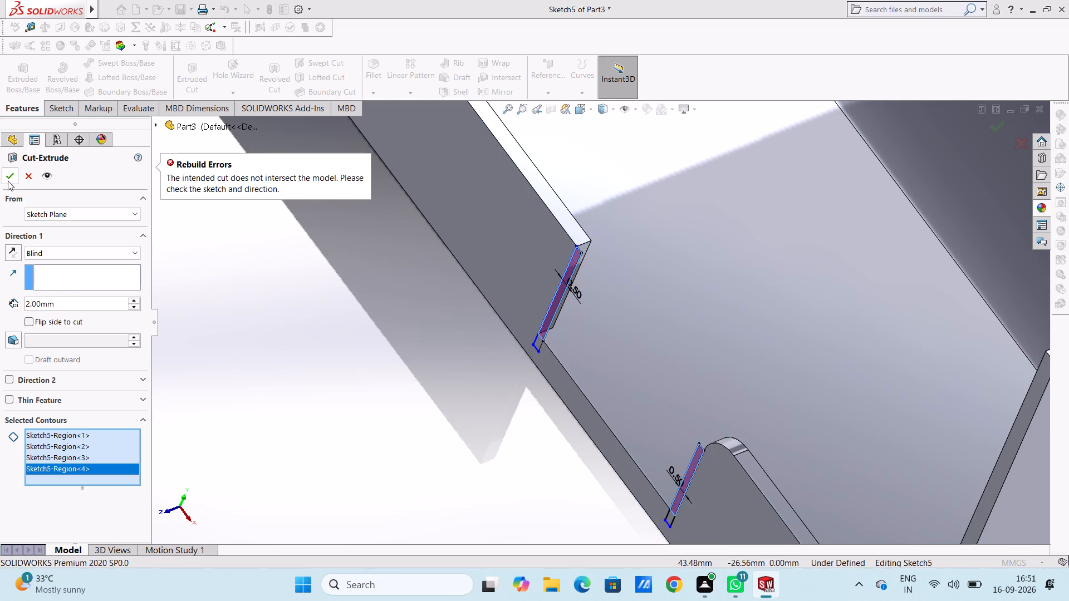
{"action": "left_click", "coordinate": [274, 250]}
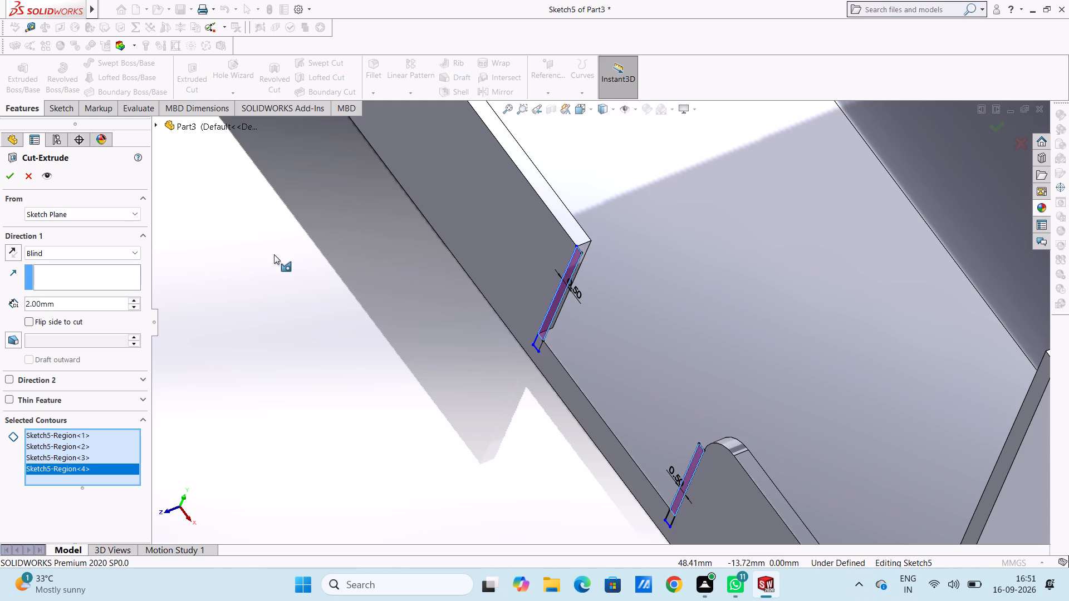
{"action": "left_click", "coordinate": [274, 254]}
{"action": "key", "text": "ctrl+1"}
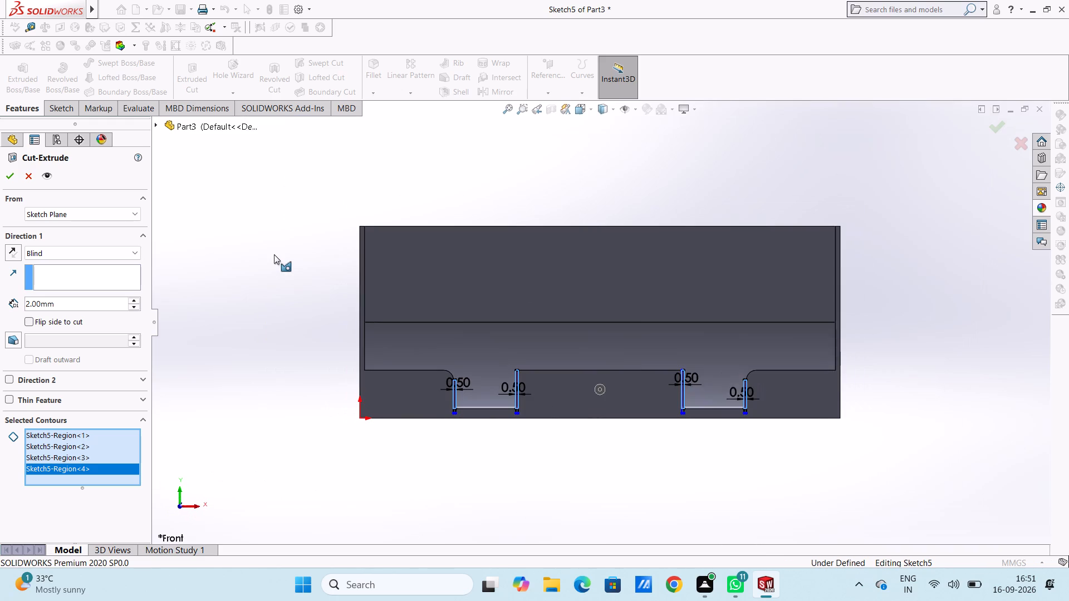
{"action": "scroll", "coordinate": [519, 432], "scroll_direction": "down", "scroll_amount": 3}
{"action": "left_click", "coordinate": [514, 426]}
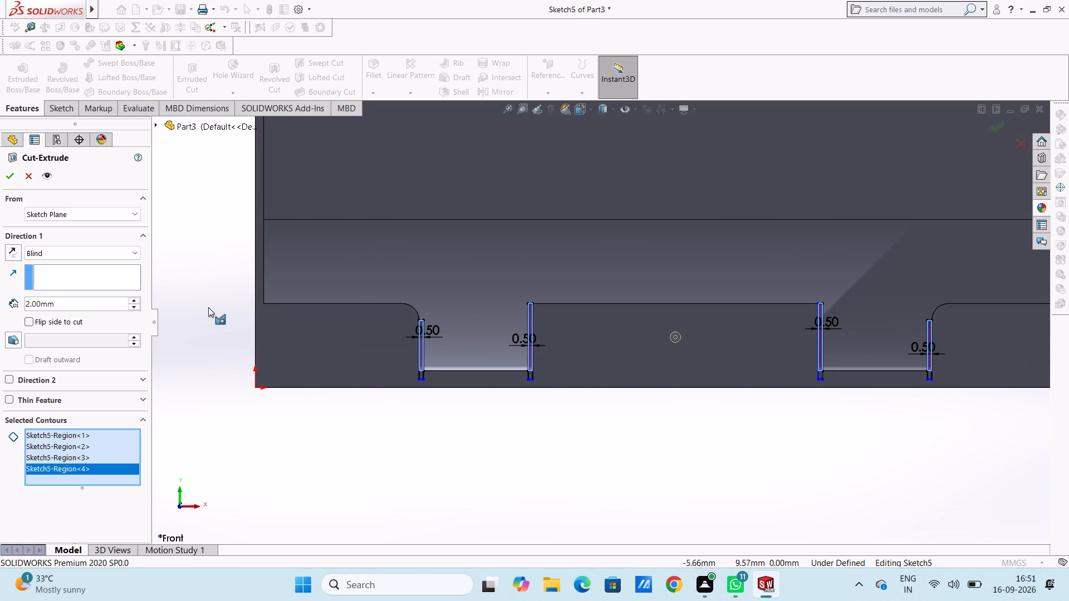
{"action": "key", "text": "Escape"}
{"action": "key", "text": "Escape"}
Draw a 61 mm horizontal line along both notch floors, from the origin-side tab's edge to the far tab's edge.
{"action": "scroll", "coordinate": [652, 437], "scroll_direction": "down", "scroll_amount": 5}
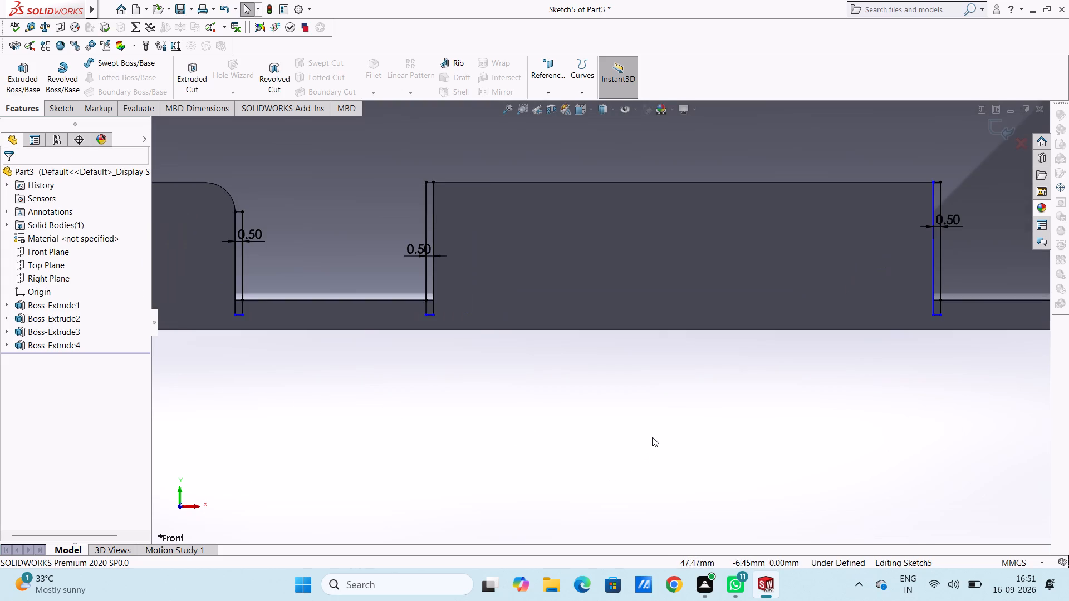
{"action": "scroll", "coordinate": [328, 363], "scroll_direction": "up", "scroll_amount": 4}
{"action": "scroll", "coordinate": [435, 263], "scroll_direction": "down", "scroll_amount": 5}
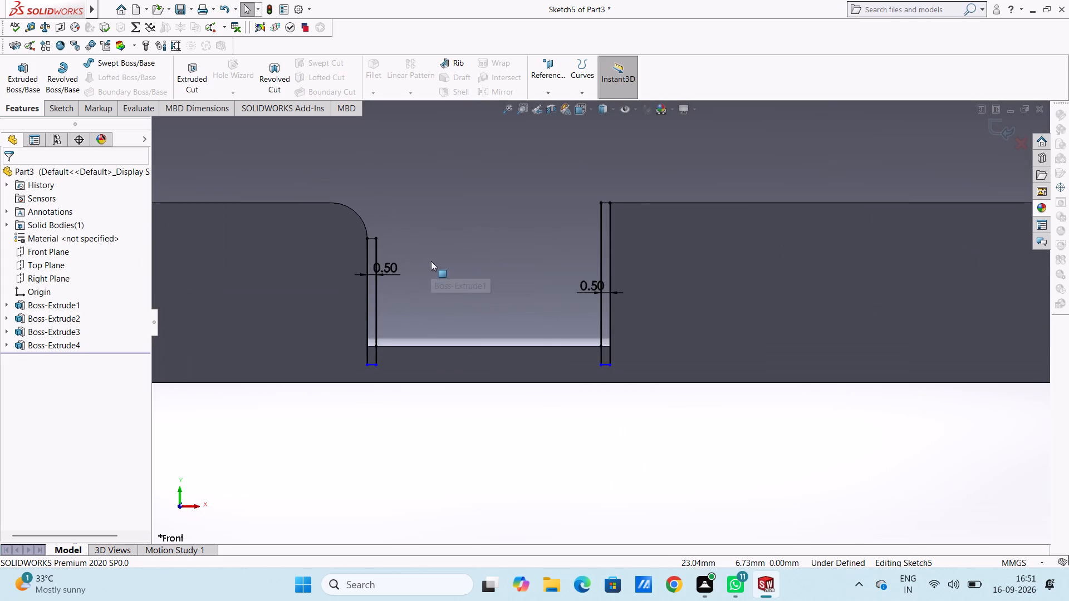
{"action": "scroll", "coordinate": [430, 261], "scroll_direction": "down", "scroll_amount": 3}
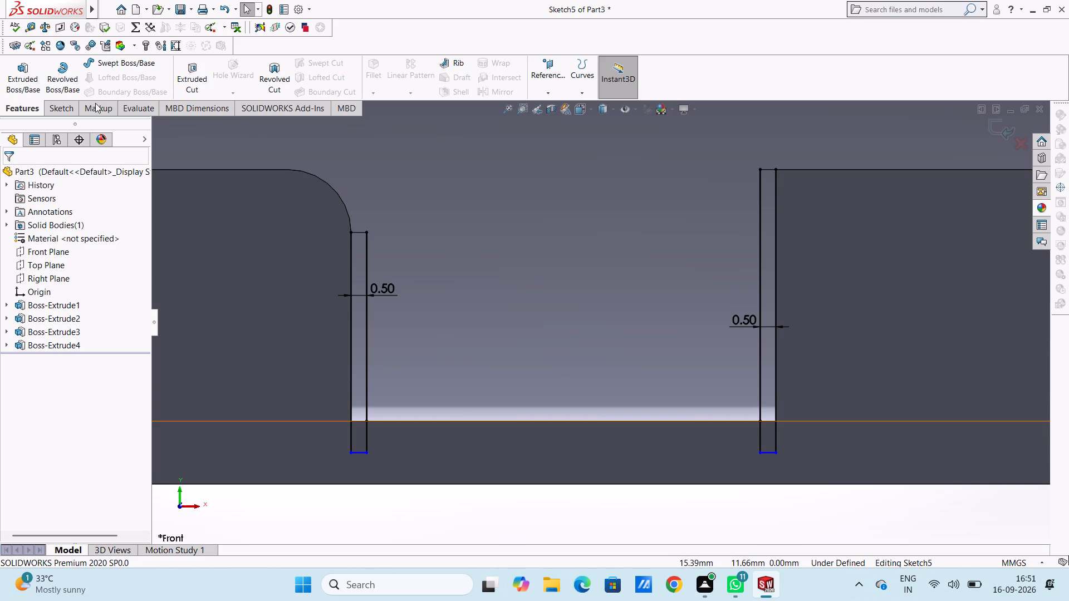
{"action": "left_click", "coordinate": [60, 107]}
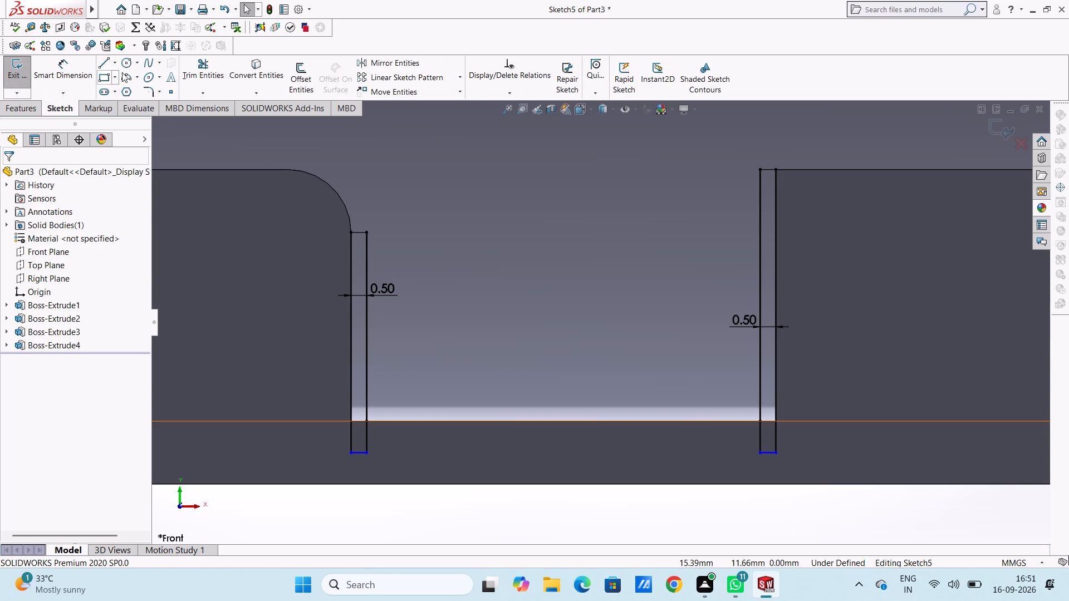
{"action": "left_click", "coordinate": [105, 64]}
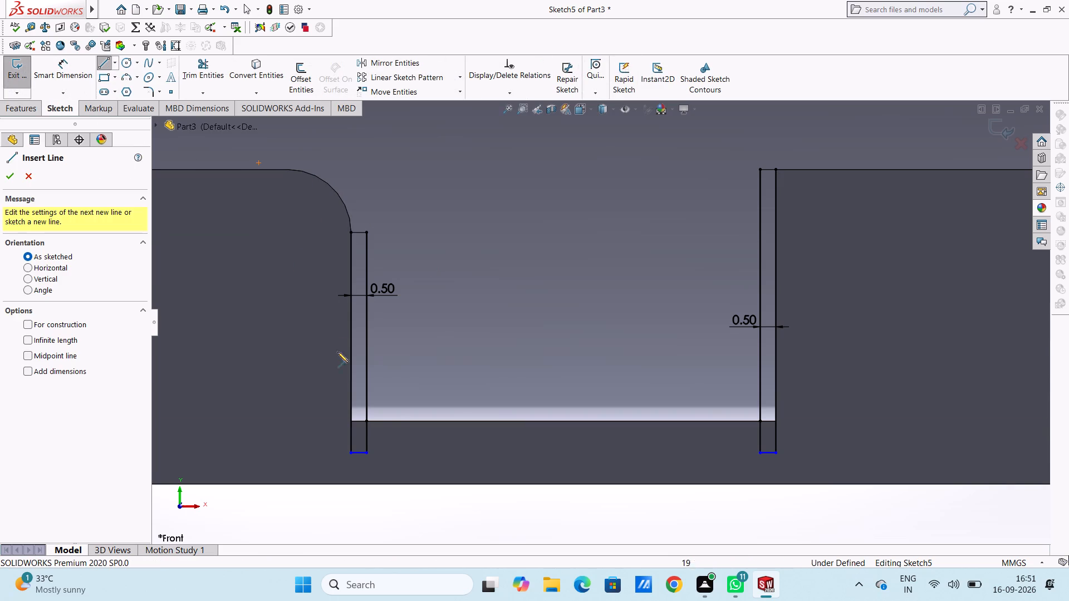
{"action": "left_click", "coordinate": [349, 421]}
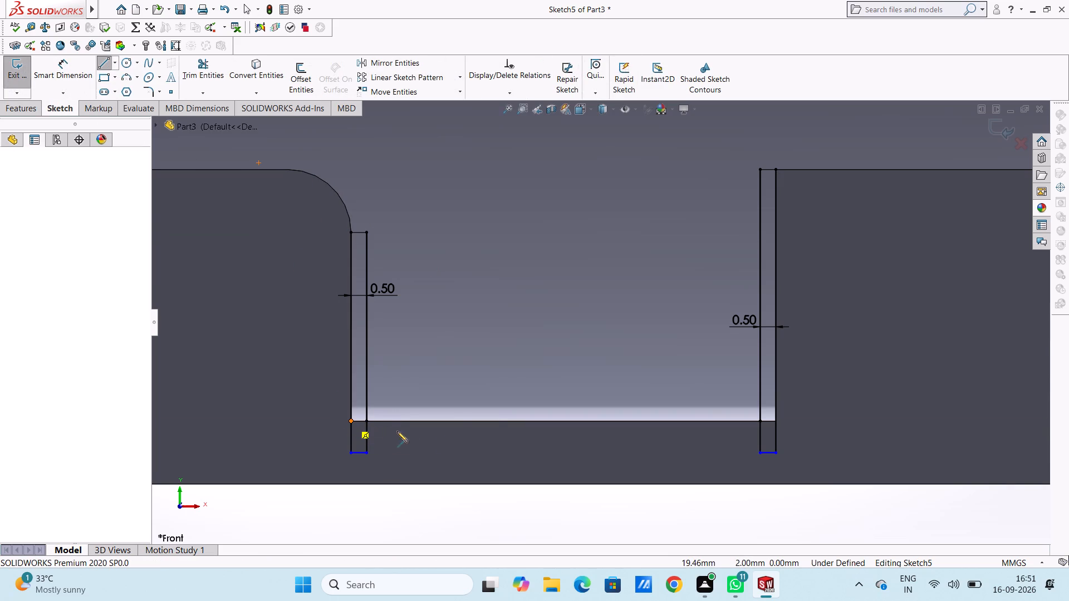
{"action": "scroll", "coordinate": [496, 421], "scroll_direction": "up", "scroll_amount": 7}
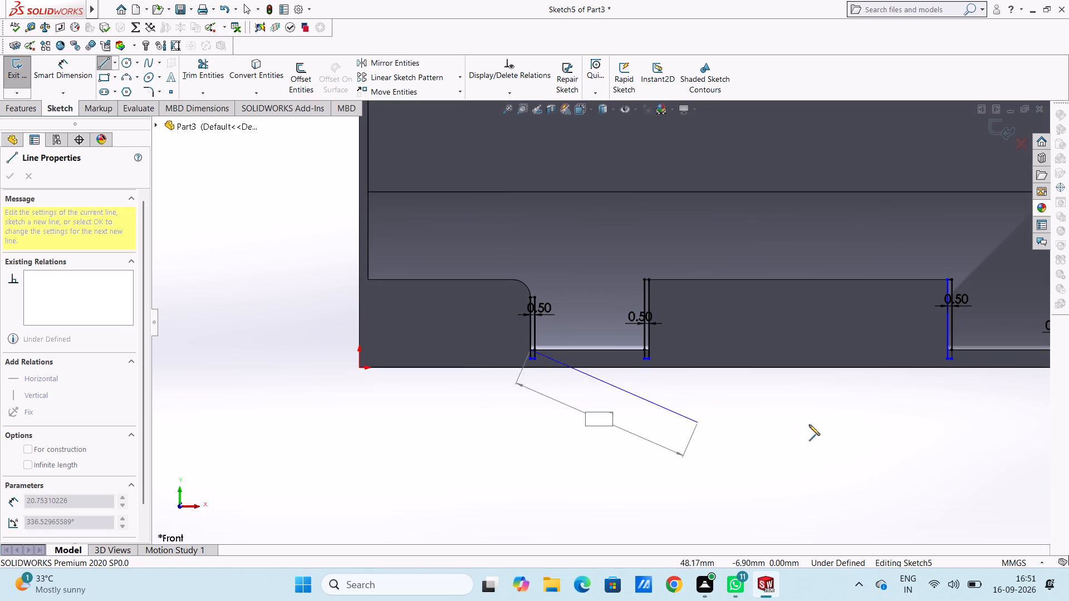
{"action": "scroll", "coordinate": [938, 366], "scroll_direction": "up", "scroll_amount": 4}
{"action": "scroll", "coordinate": [839, 335], "scroll_direction": "down", "scroll_amount": 3}
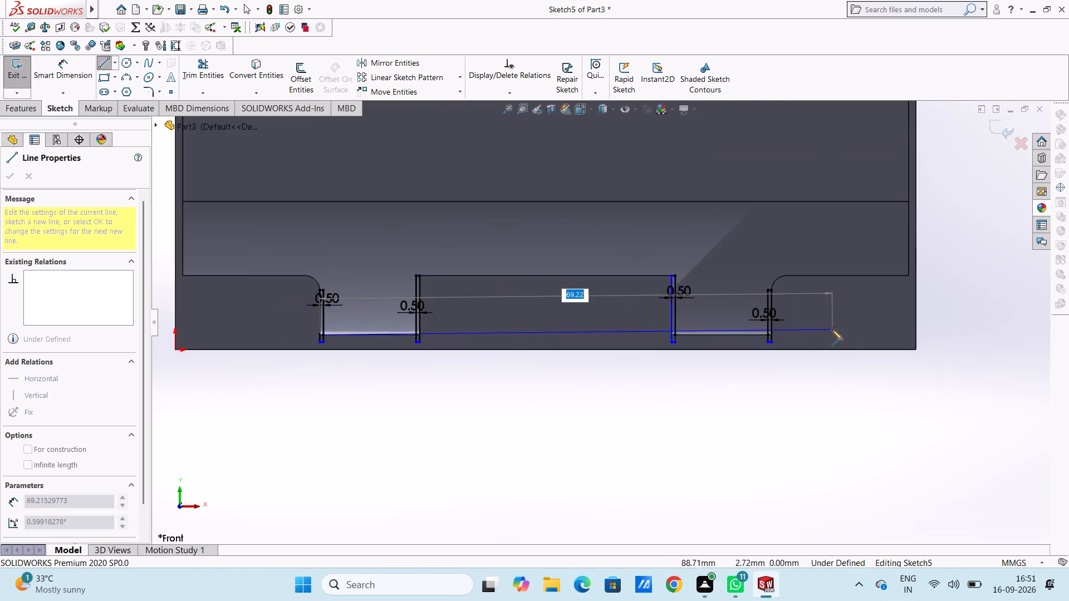
{"action": "scroll", "coordinate": [831, 330], "scroll_direction": "down", "scroll_amount": 8}
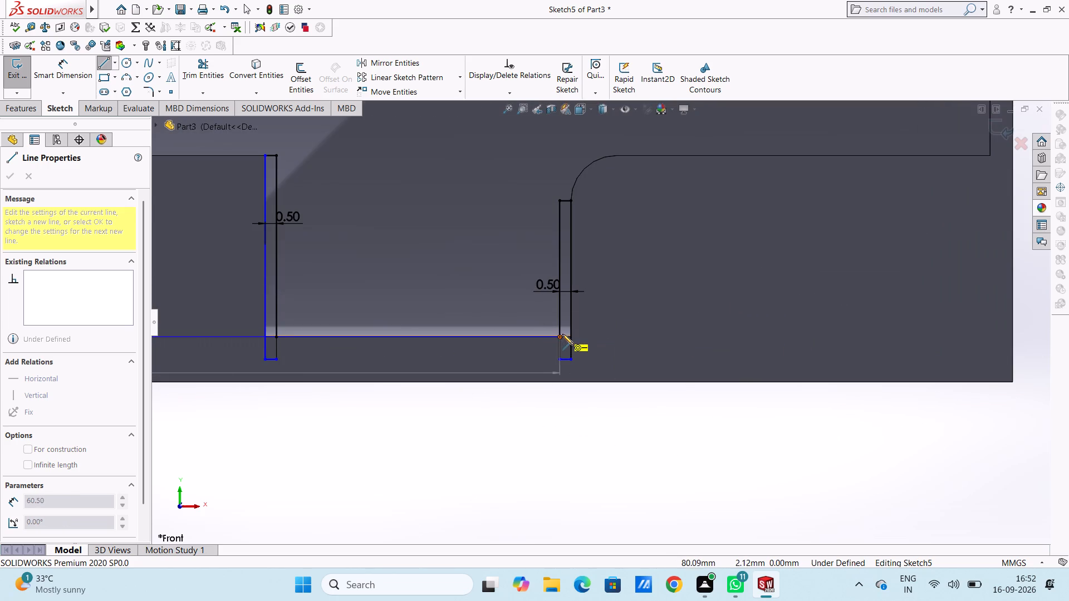
{"action": "left_click", "coordinate": [570, 337]}
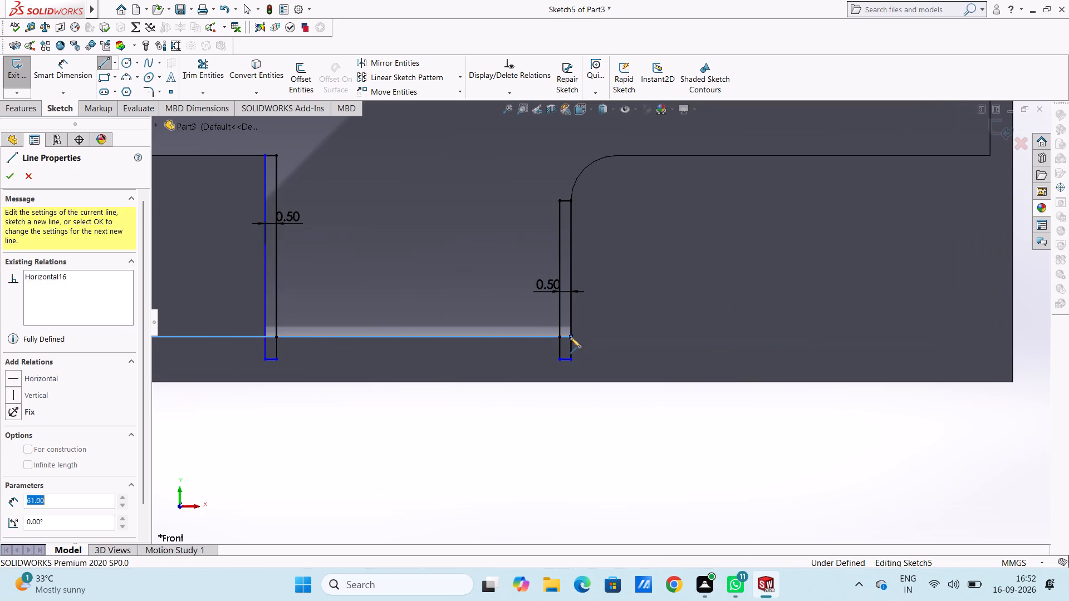
{"action": "key", "text": "Escape"}
{"action": "key", "text": "Escape"}
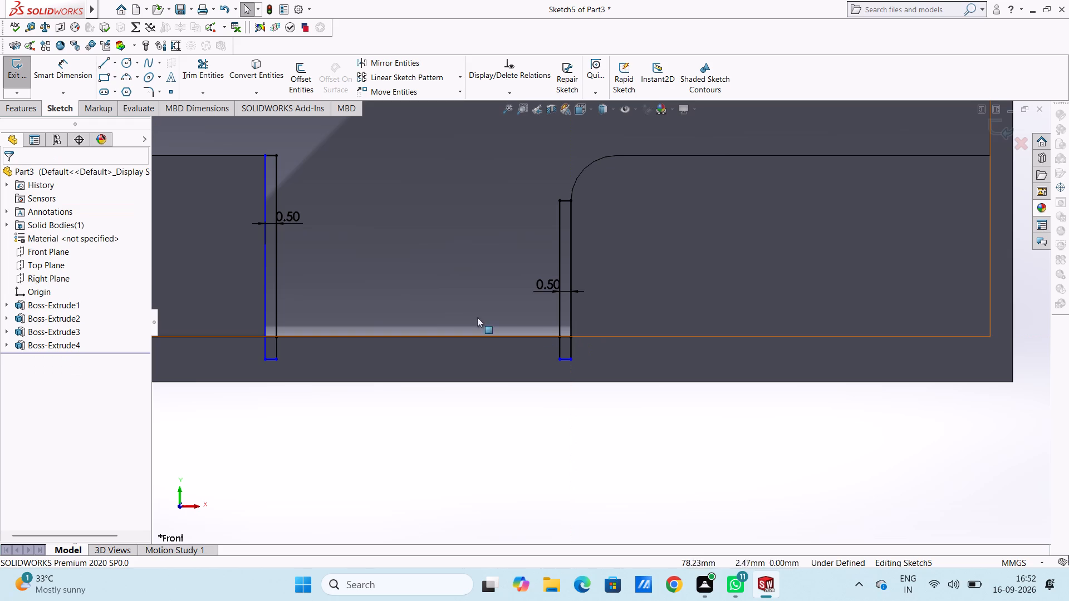
Trim away the far notch's strip outlines above its floor, plus the floor-line segments between these strips and between the two notches.
{"action": "left_click", "coordinate": [202, 70]}
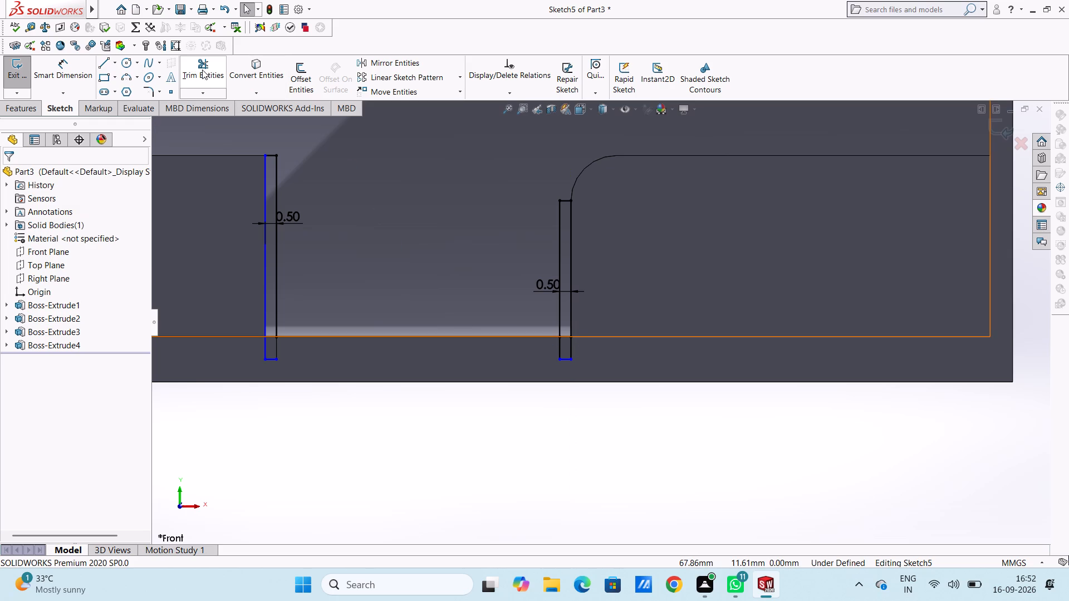
{"action": "left_click", "coordinate": [271, 154]}
{"action": "left_click", "coordinate": [263, 165]}
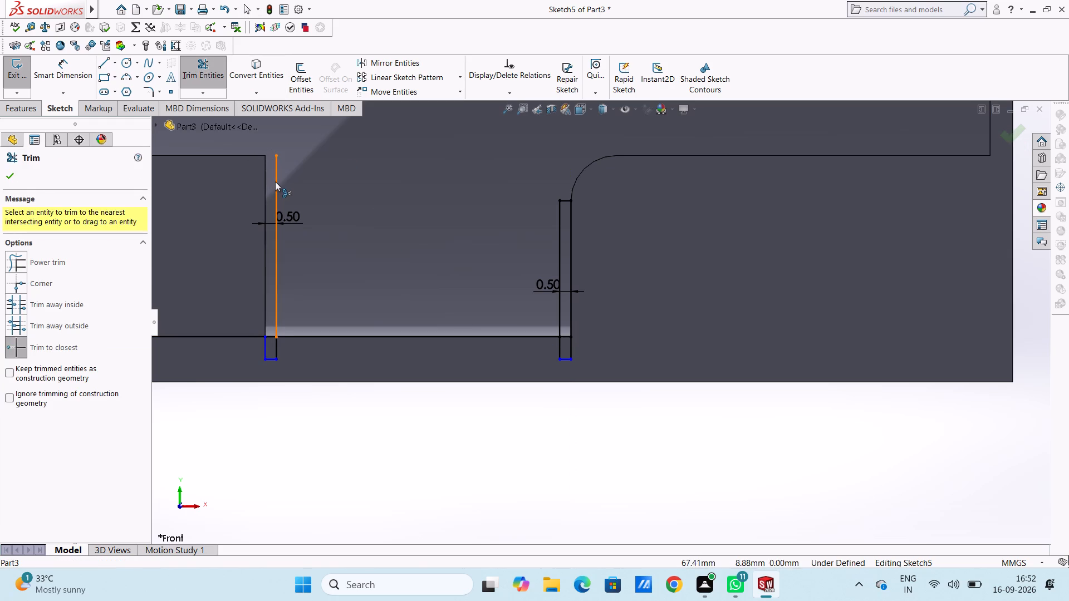
{"action": "left_click", "coordinate": [275, 181]}
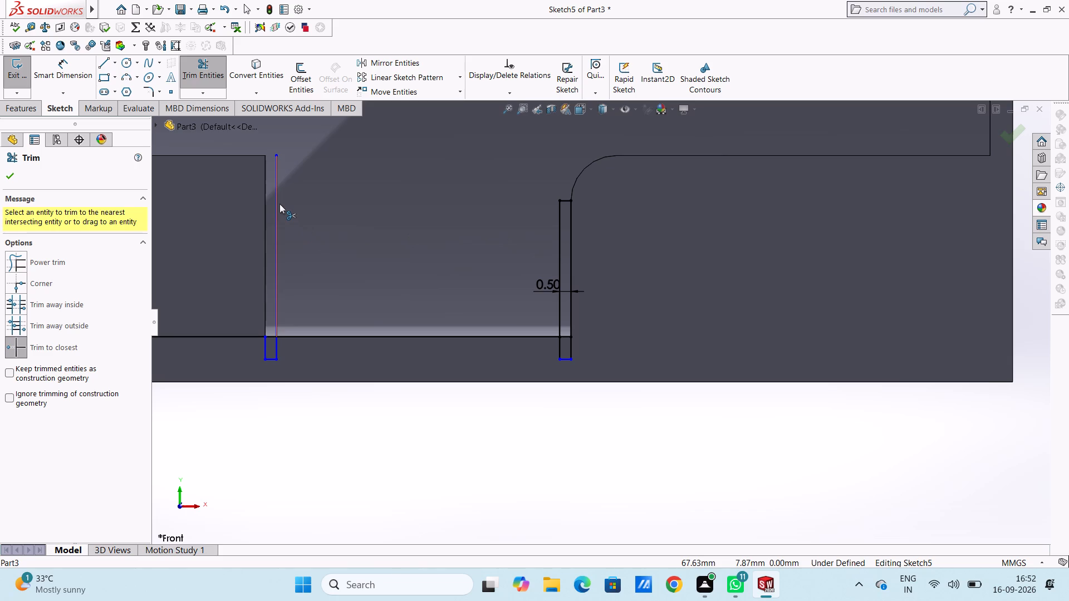
{"action": "left_click", "coordinate": [279, 204]}
{"action": "left_click", "coordinate": [560, 224]}
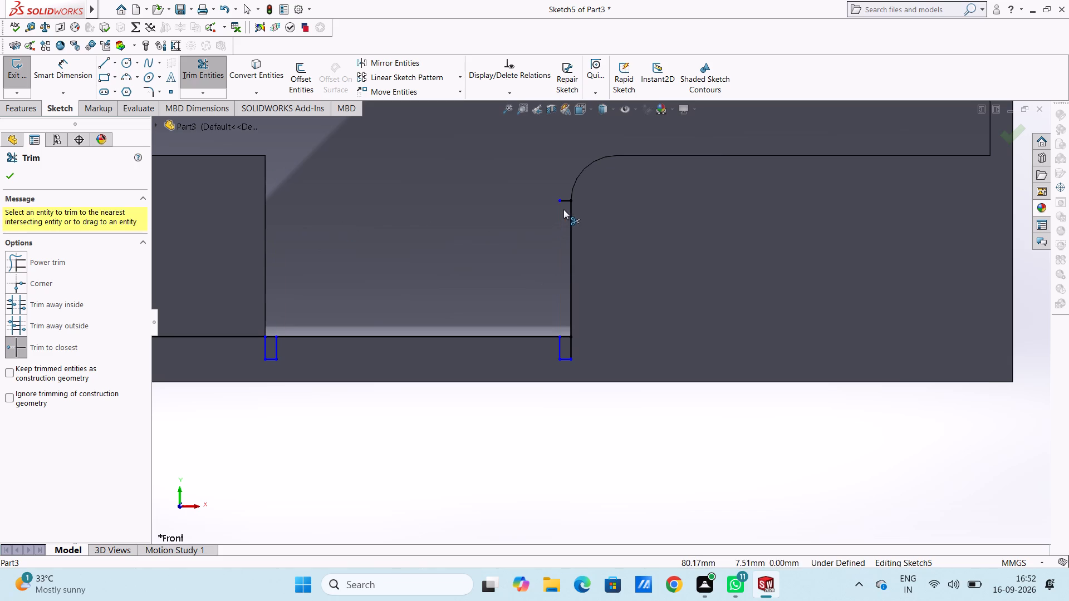
{"action": "left_click", "coordinate": [566, 202]}
{"action": "left_click", "coordinate": [573, 225]}
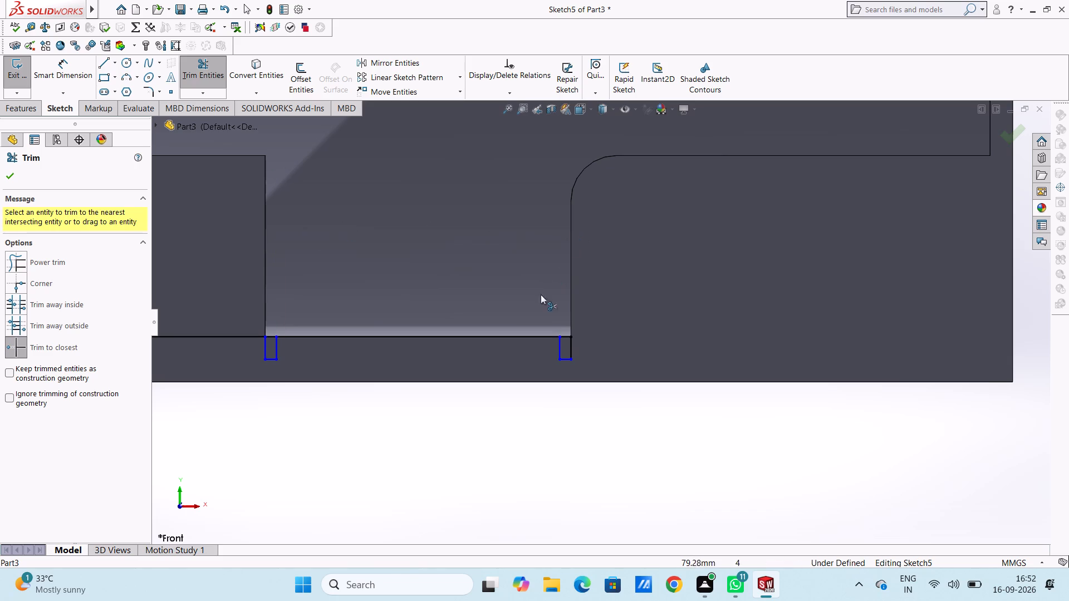
{"action": "left_click", "coordinate": [538, 336]}
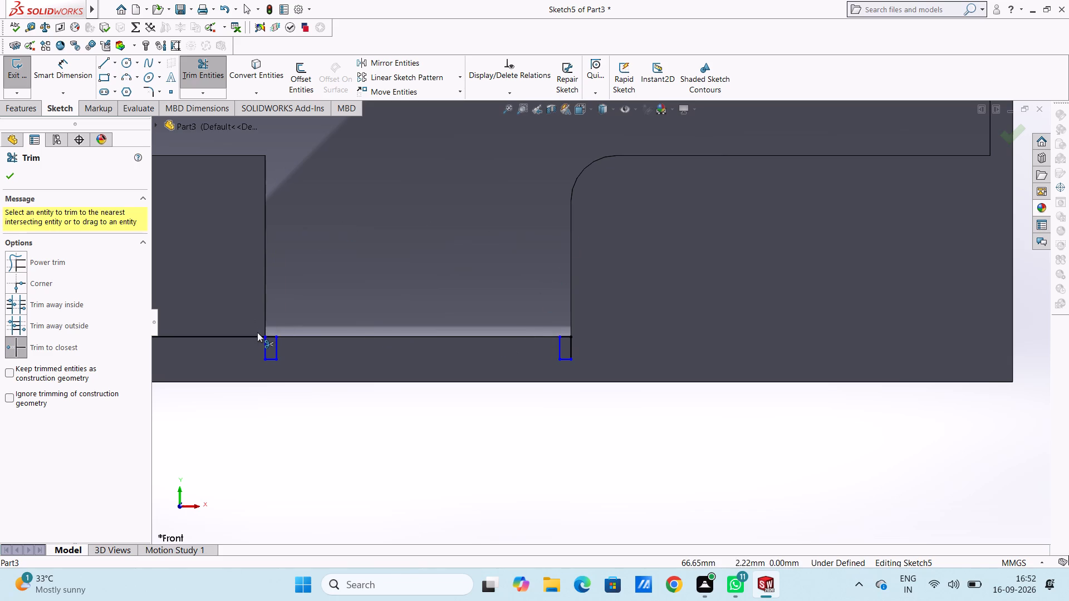
{"action": "left_click", "coordinate": [257, 336]}
Trim away the origin-side notch's strip outlines above its floor and the floor-line segment between them, leaving only the small rectangles below.
{"action": "scroll", "coordinate": [257, 333], "scroll_direction": "up", "scroll_amount": 8}
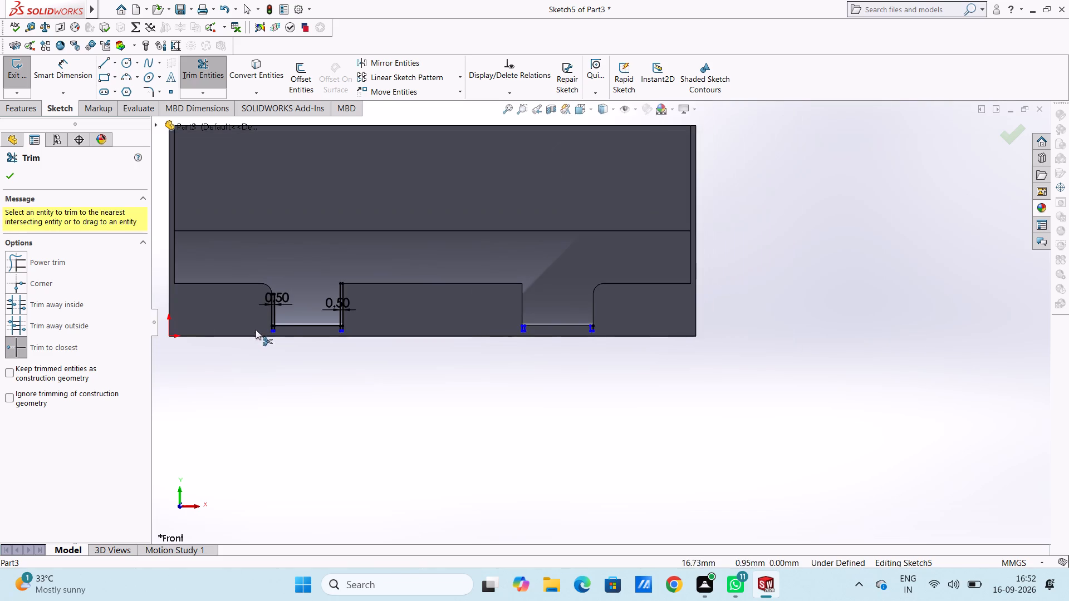
{"action": "scroll", "coordinate": [266, 328], "scroll_direction": "down", "scroll_amount": 5}
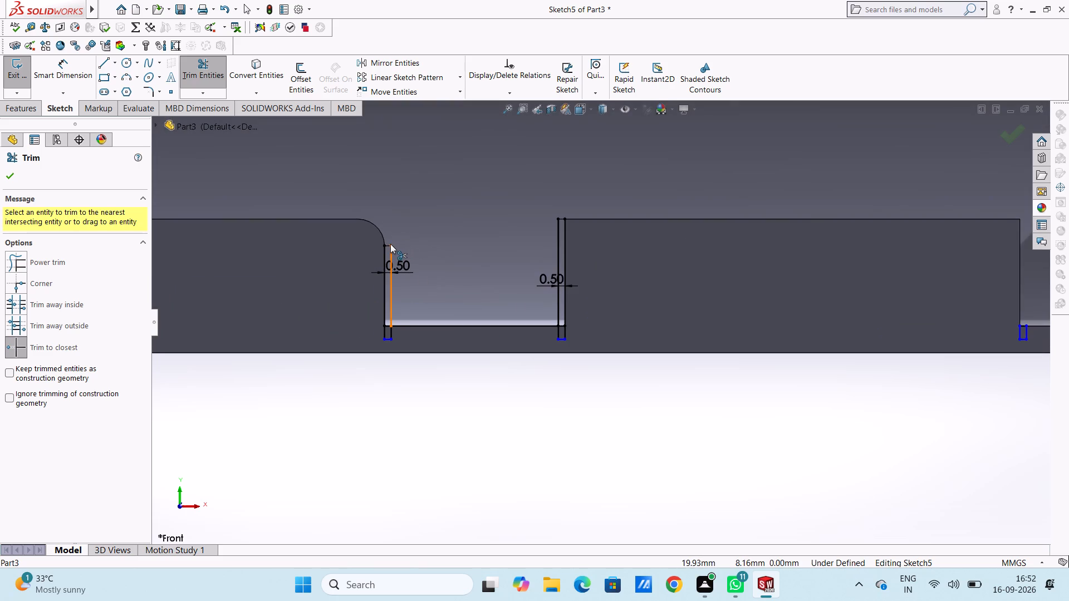
{"action": "left_click", "coordinate": [390, 244]}
{"action": "scroll", "coordinate": [390, 244], "scroll_direction": "down", "scroll_amount": 5}
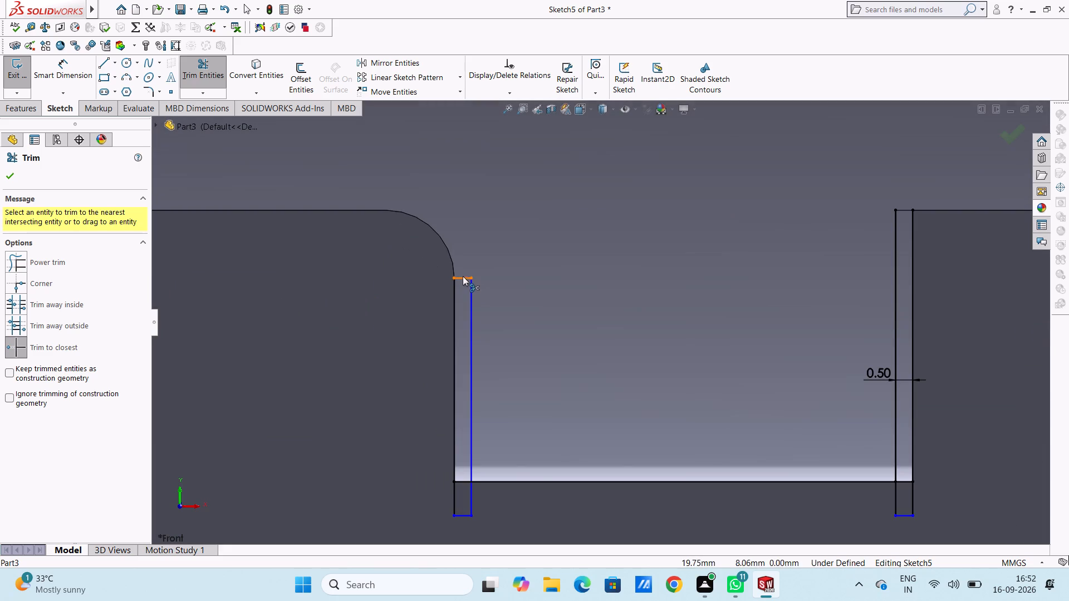
{"action": "left_click", "coordinate": [464, 276]}
{"action": "left_click", "coordinate": [472, 291]}
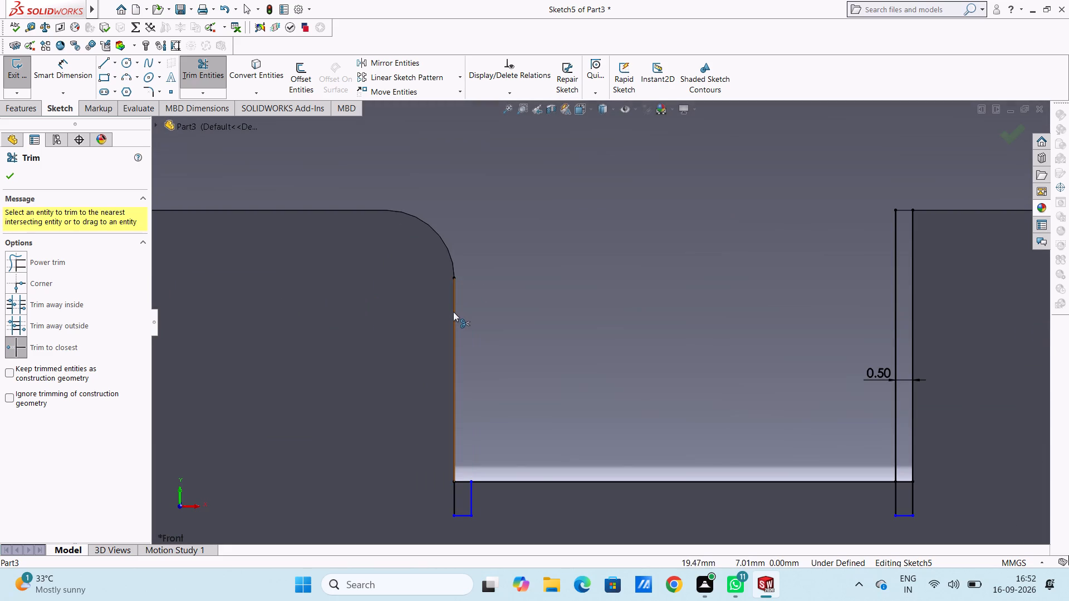
{"action": "left_click", "coordinate": [453, 312]}
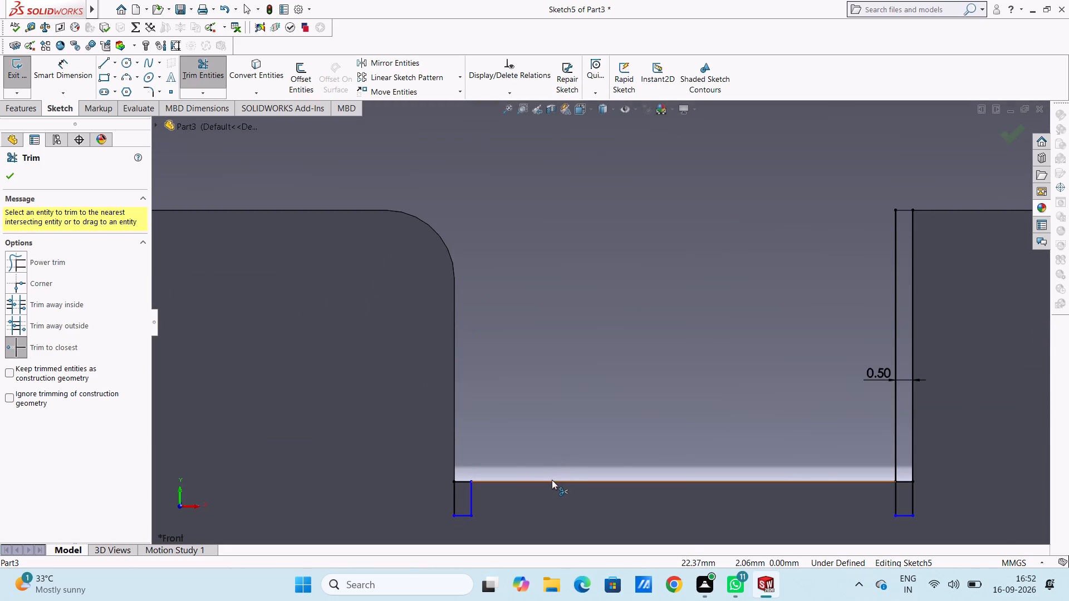
{"action": "left_click", "coordinate": [552, 482]}
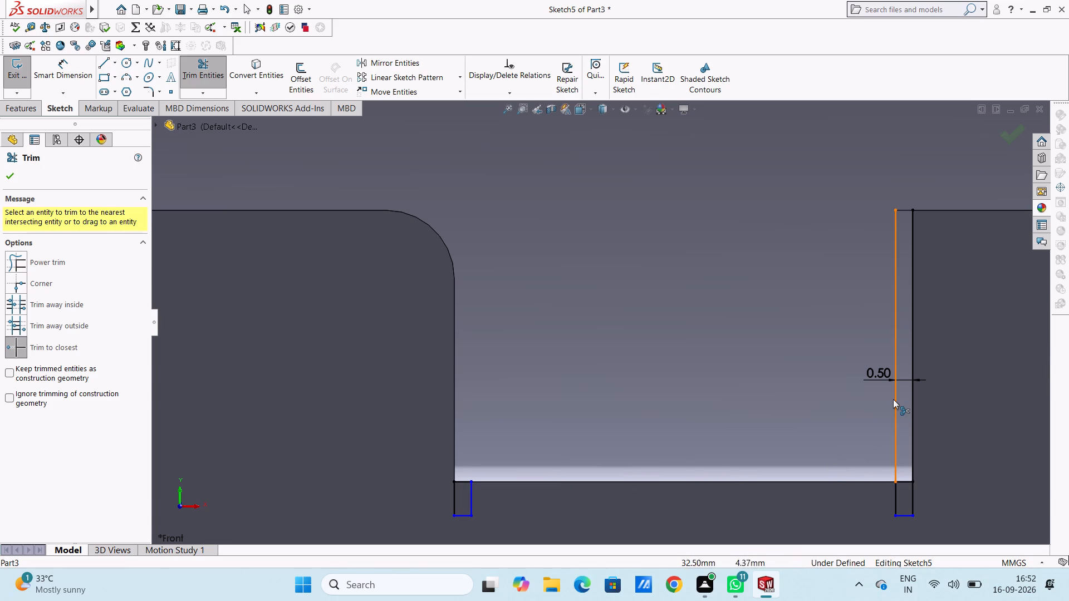
{"action": "left_click", "coordinate": [893, 399]}
{"action": "left_click", "coordinate": [894, 364]}
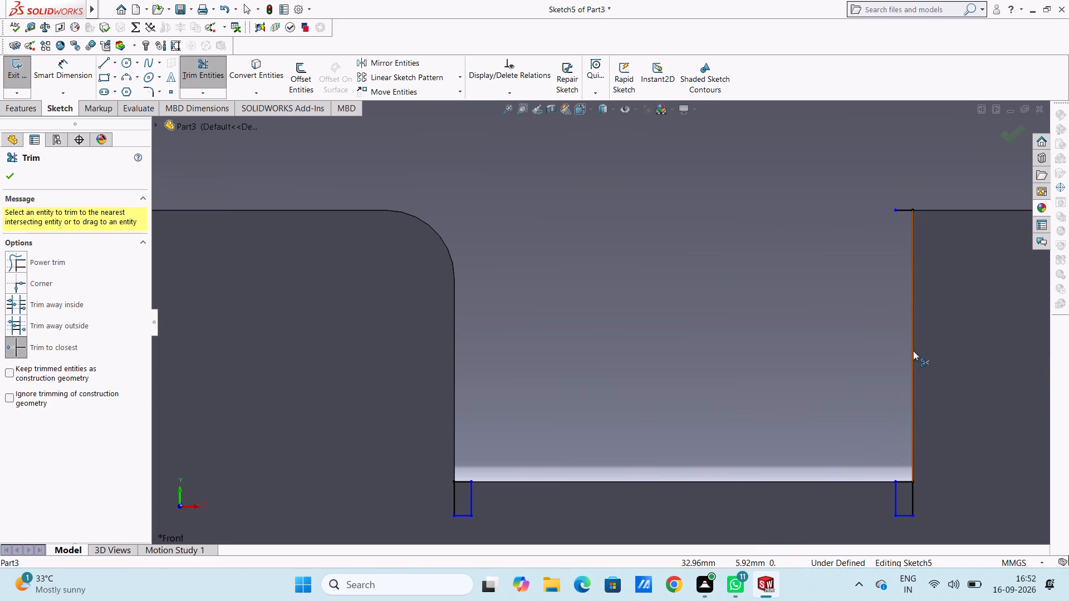
{"action": "left_click", "coordinate": [915, 352]}
{"action": "left_click", "coordinate": [904, 209]}
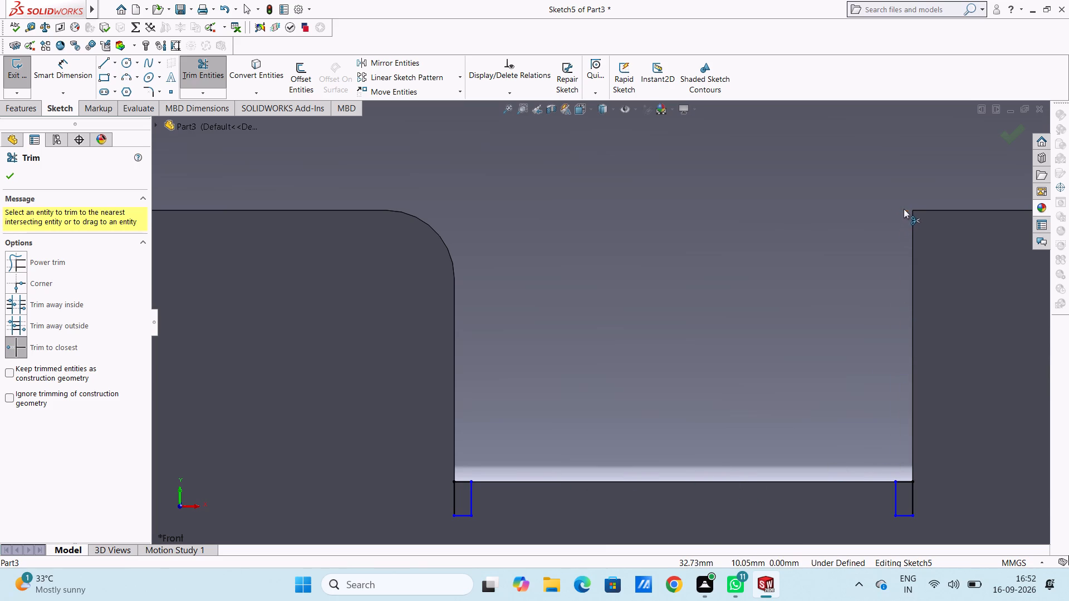
{"action": "scroll", "coordinate": [881, 265], "scroll_direction": "up", "scroll_amount": 9}
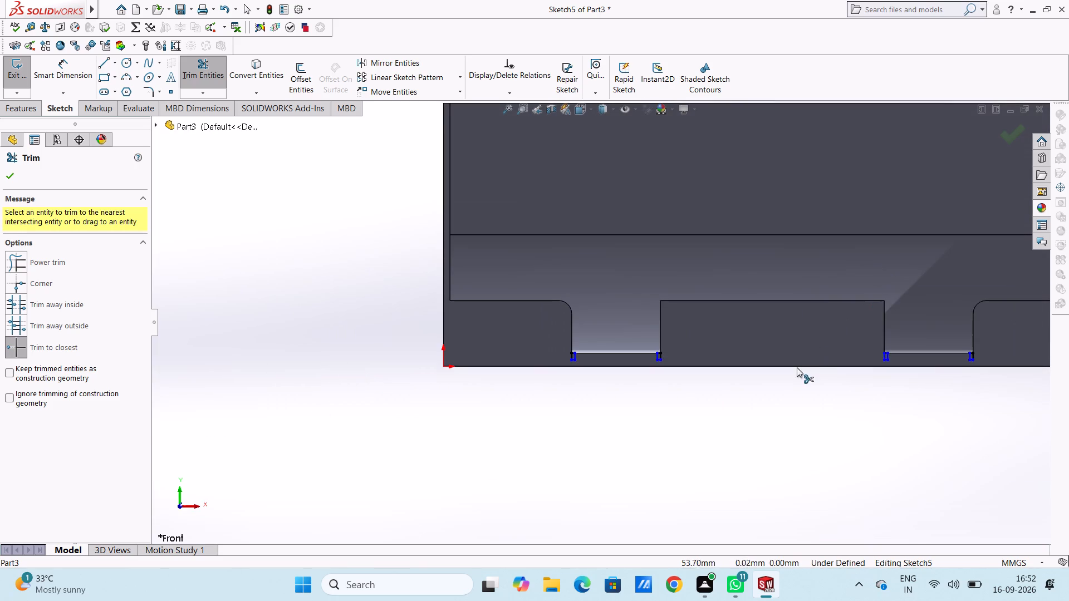
{"action": "scroll", "coordinate": [876, 306], "scroll_direction": "down", "scroll_amount": 3}
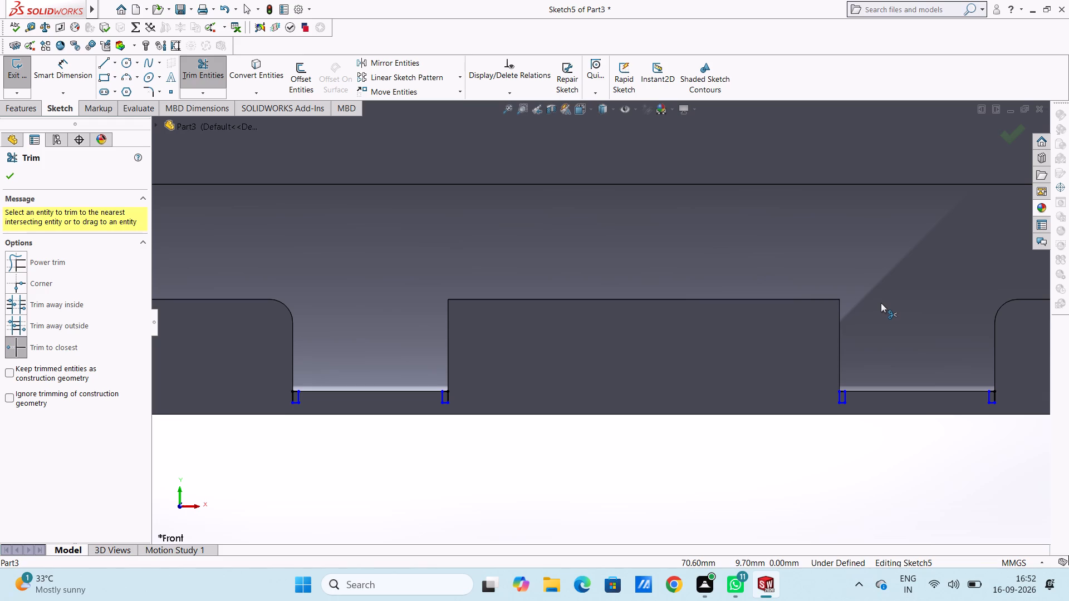
{"action": "key", "text": "Escape"}
{"action": "key", "text": "Escape"}
{"action": "key", "text": "Escape"}
Make a blind extruded cut 2 mm deep through the four small relief rectangles below the notch floors.
{"action": "scroll", "coordinate": [482, 349], "scroll_direction": "down", "scroll_amount": 4}
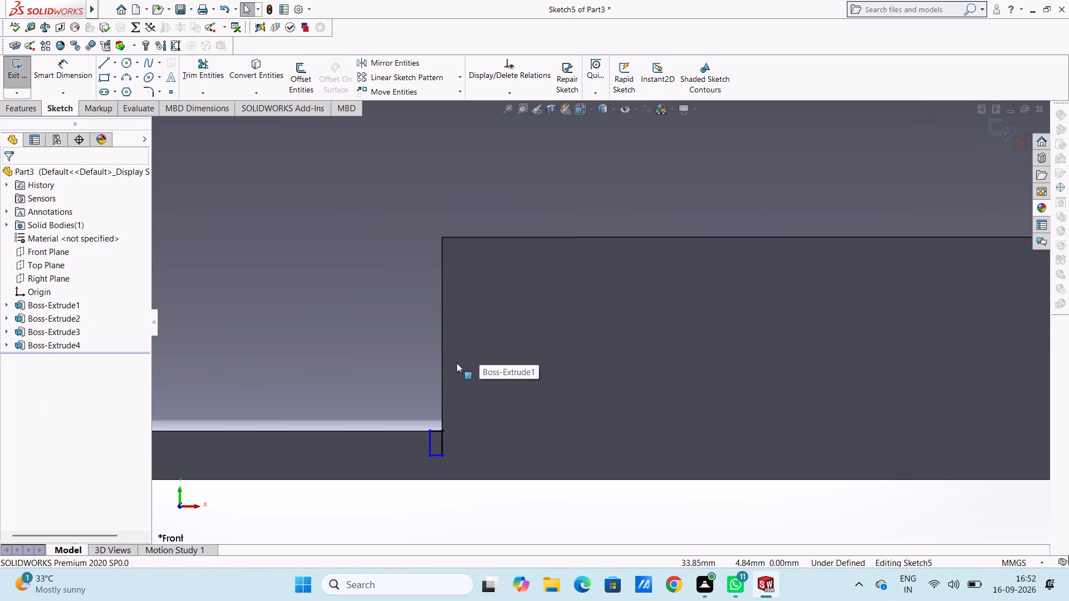
{"action": "scroll", "coordinate": [366, 316], "scroll_direction": "up", "scroll_amount": 4}
{"action": "scroll", "coordinate": [388, 348], "scroll_direction": "down", "scroll_amount": 5}
{"action": "scroll", "coordinate": [500, 370], "scroll_direction": "down", "scroll_amount": 4}
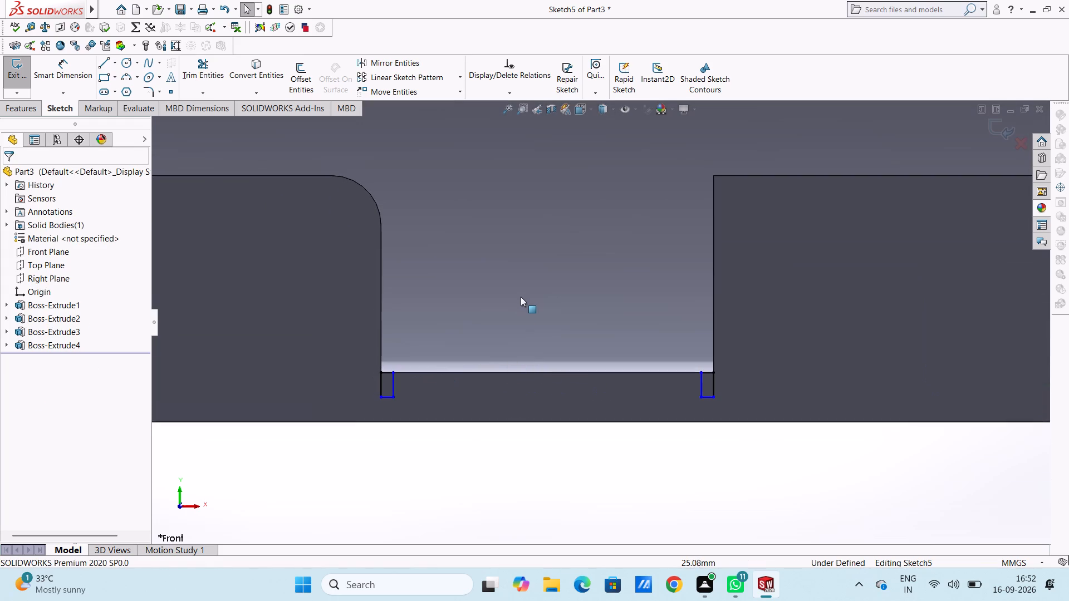
{"action": "scroll", "coordinate": [522, 293], "scroll_direction": "down", "scroll_amount": 4}
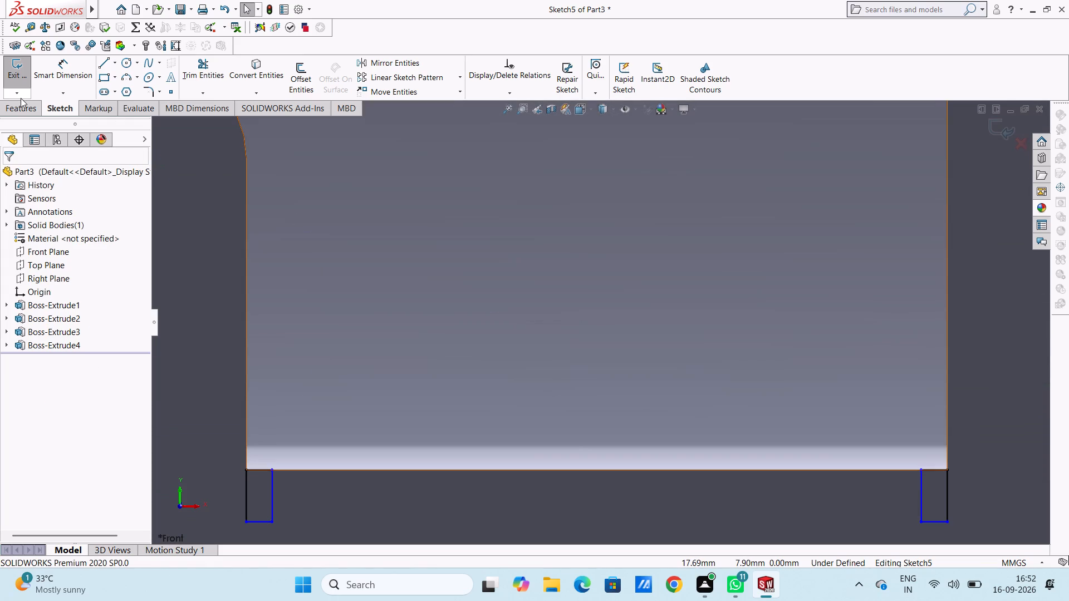
{"action": "left_click", "coordinate": [26, 106]}
{"action": "left_click", "coordinate": [185, 73]}
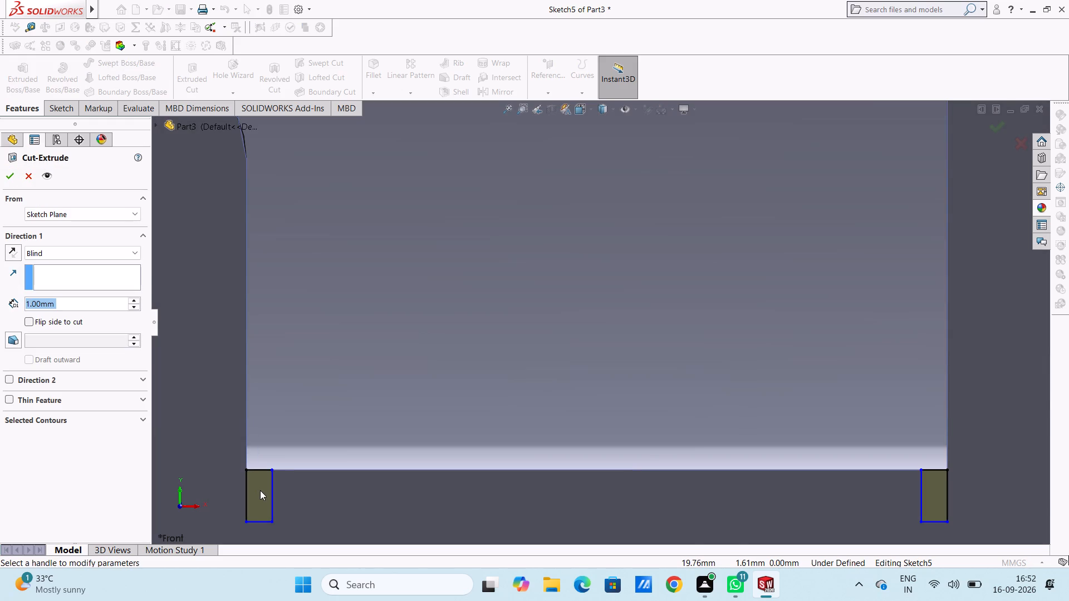
{"action": "scroll", "coordinate": [260, 489], "scroll_direction": "up", "scroll_amount": 13}
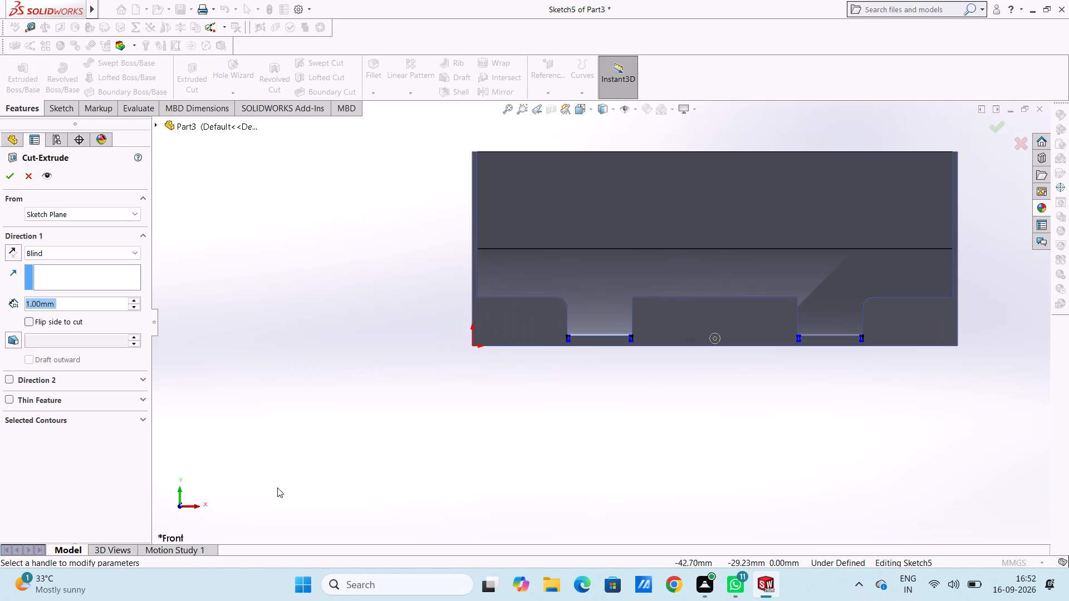
{"action": "scroll", "coordinate": [728, 354], "scroll_direction": "down", "scroll_amount": 5}
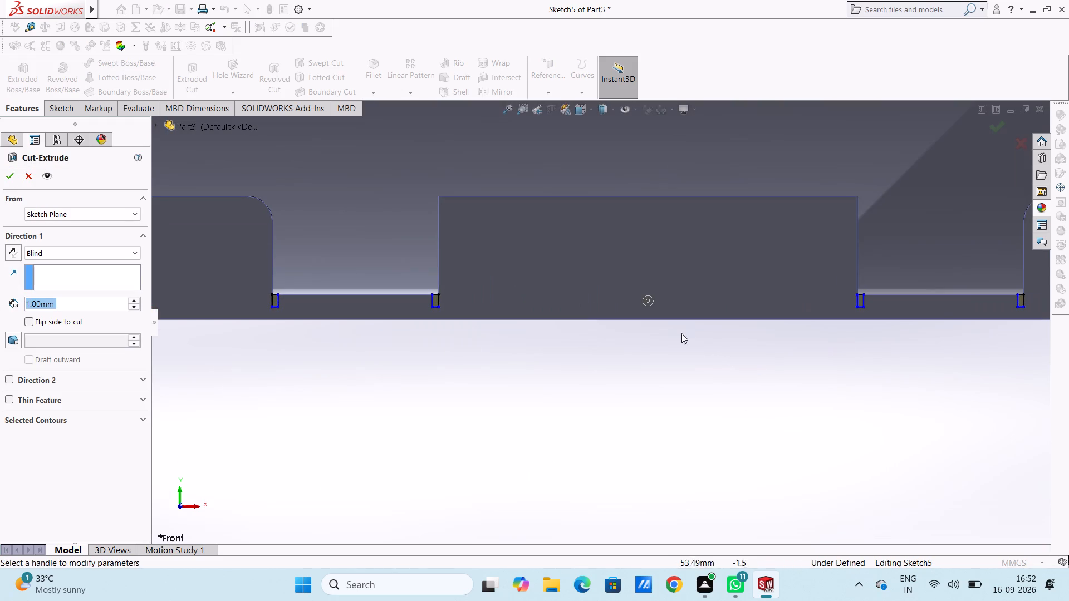
{"action": "scroll", "coordinate": [903, 291], "scroll_direction": "down", "scroll_amount": 4}
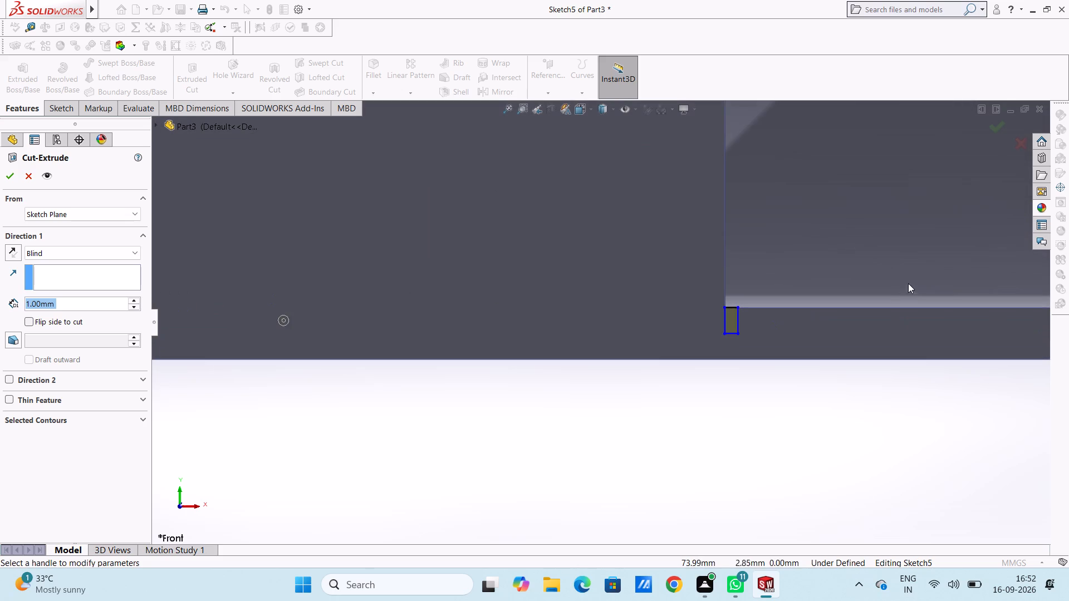
{"action": "scroll", "coordinate": [866, 355], "scroll_direction": "up", "scroll_amount": 9}
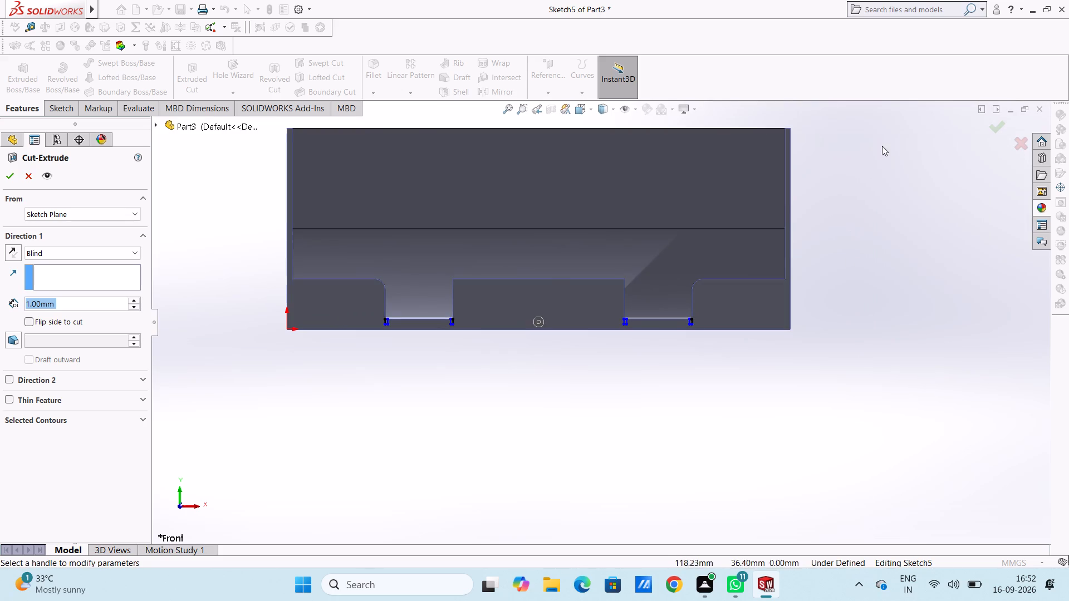
{"action": "middle_click_drag", "start_coordinate": [872, 170], "coordinate": [807, 329]}
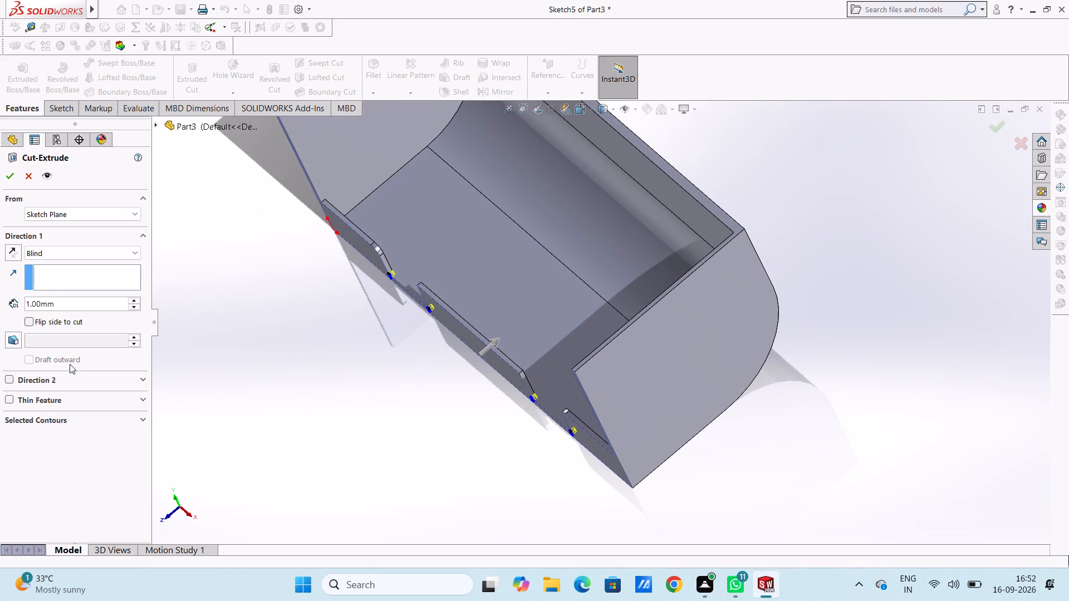
{"action": "double_click", "coordinate": [77, 302]}
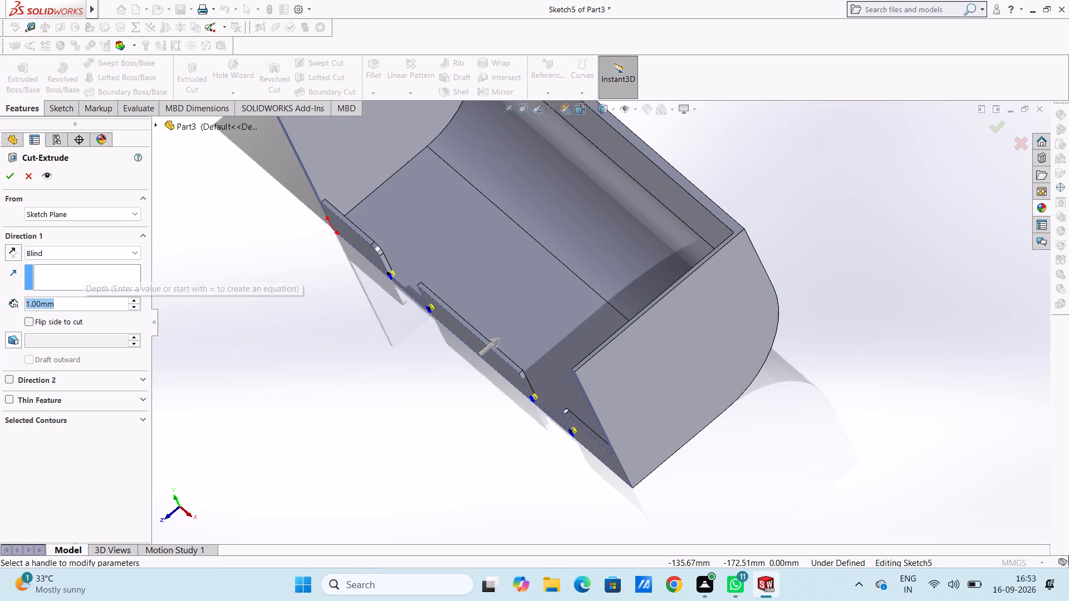
{"action": "key", "text": "2"}
{"action": "key", "text": "Return"}
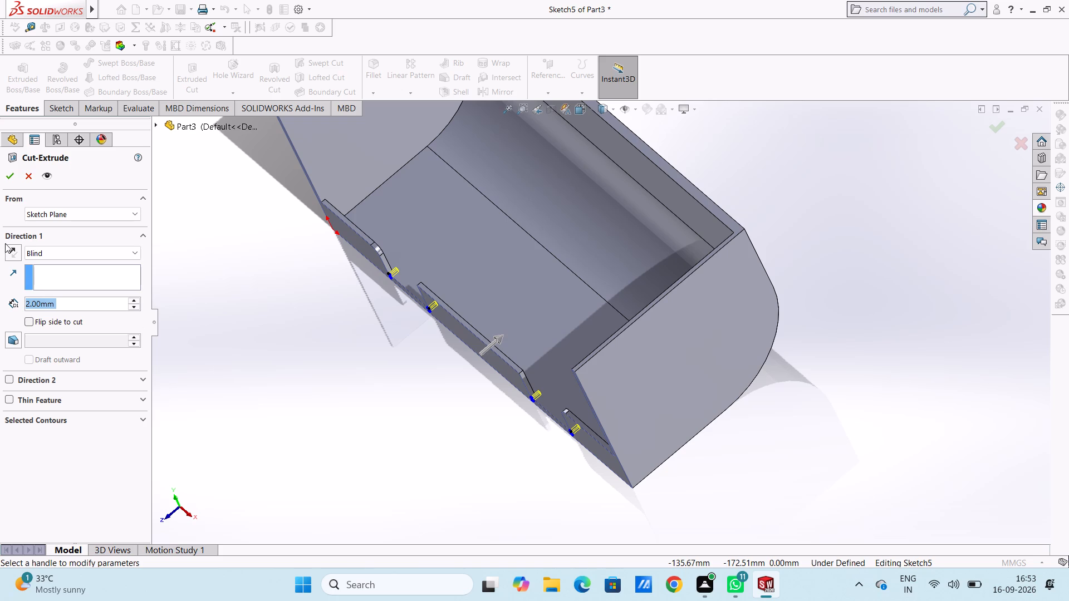
{"action": "left_click", "coordinate": [11, 175]}
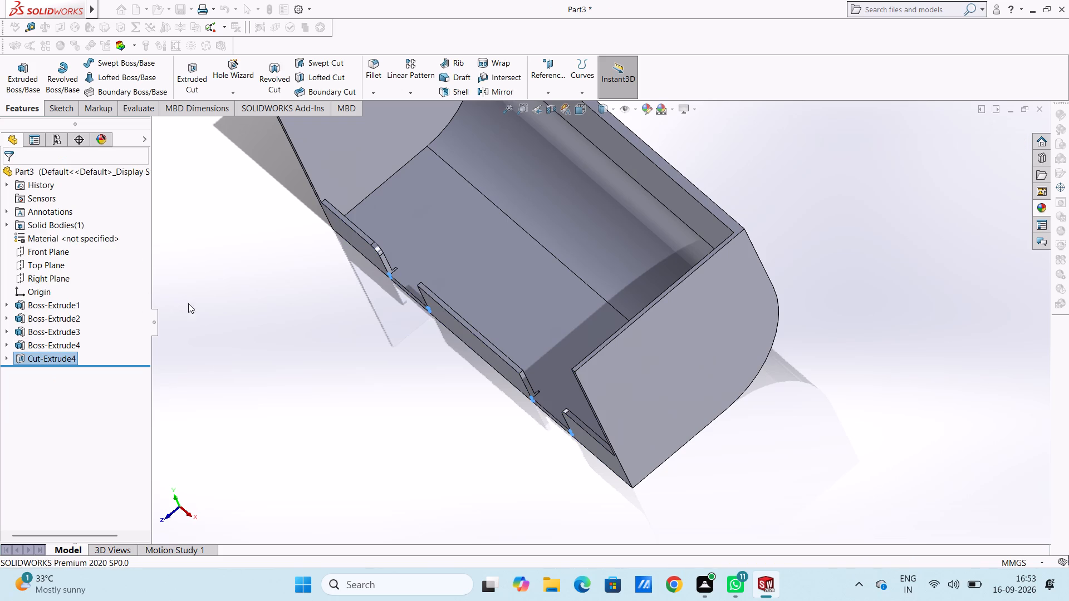
{"action": "left_click", "coordinate": [224, 287]}
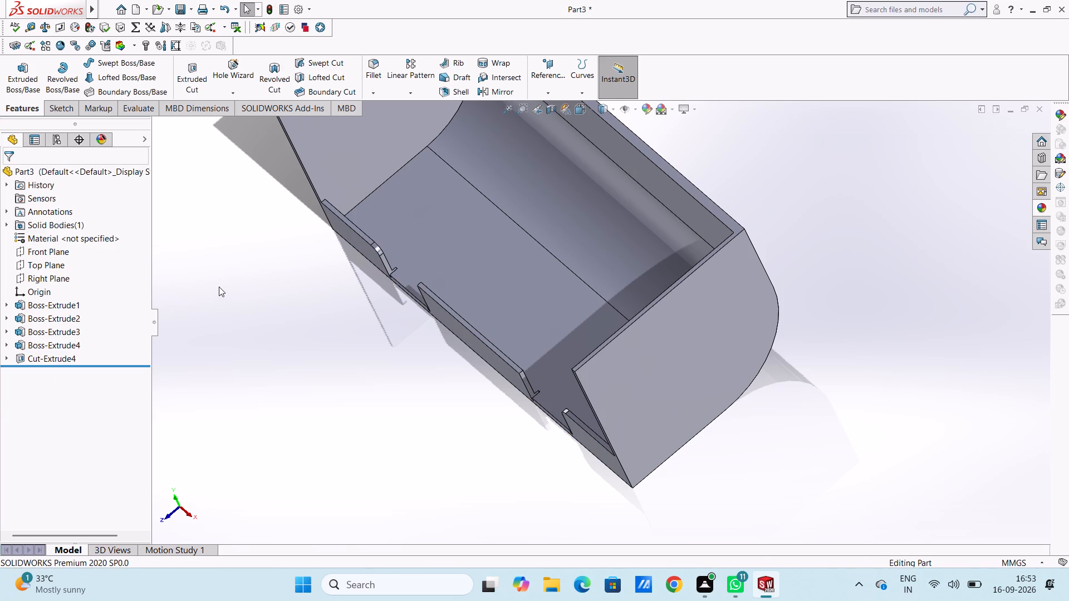
Examine the relief cuts at the notch corners from above and from the front of the part.
{"action": "key", "text": "ctrl+5"}
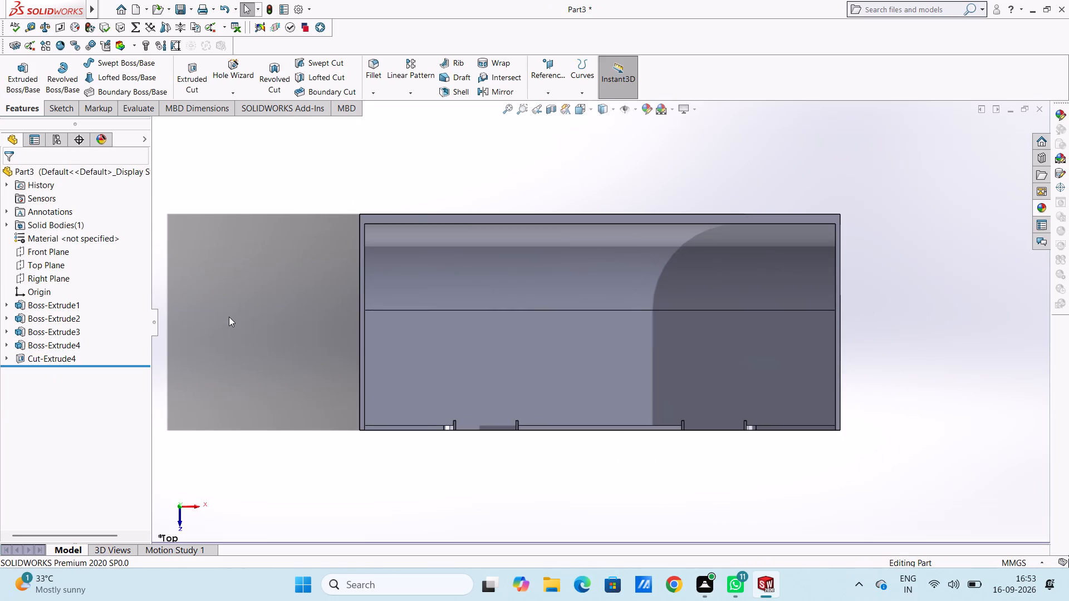
{"action": "middle_click_drag", "start_coordinate": [229, 317], "coordinate": [221, 121]}
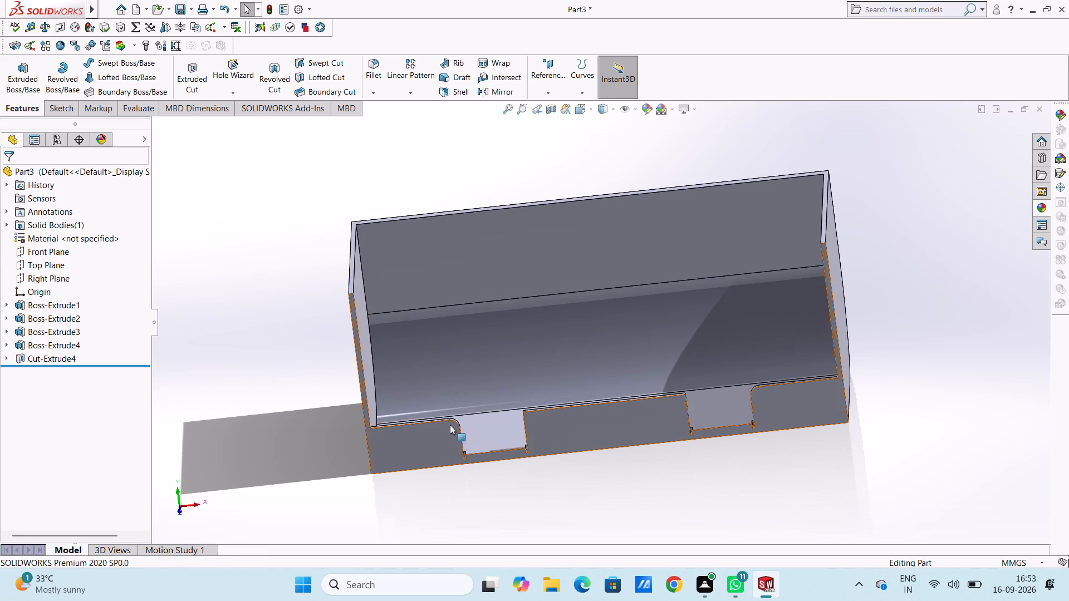
{"action": "scroll", "coordinate": [450, 423], "scroll_direction": "down", "scroll_amount": 3}
{"action": "scroll", "coordinate": [520, 469], "scroll_direction": "up", "scroll_amount": 4}
{"action": "middle_click_drag", "start_coordinate": [646, 465], "coordinate": [623, 418]}
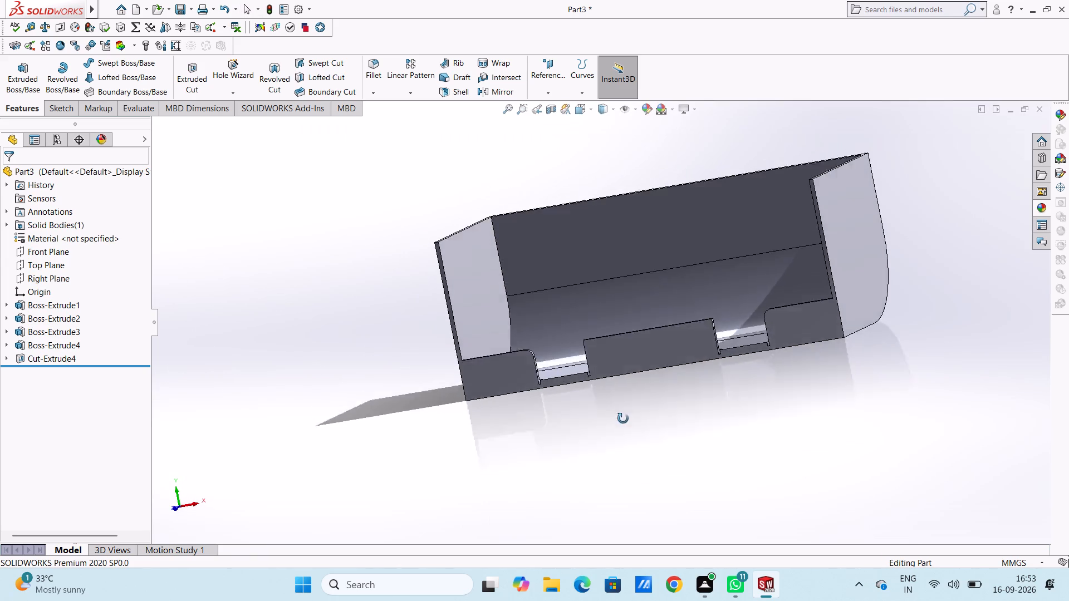
{"action": "middle_click_drag", "start_coordinate": [623, 418], "coordinate": [621, 410]}
{"action": "scroll", "coordinate": [621, 410], "scroll_direction": "down", "scroll_amount": 2}
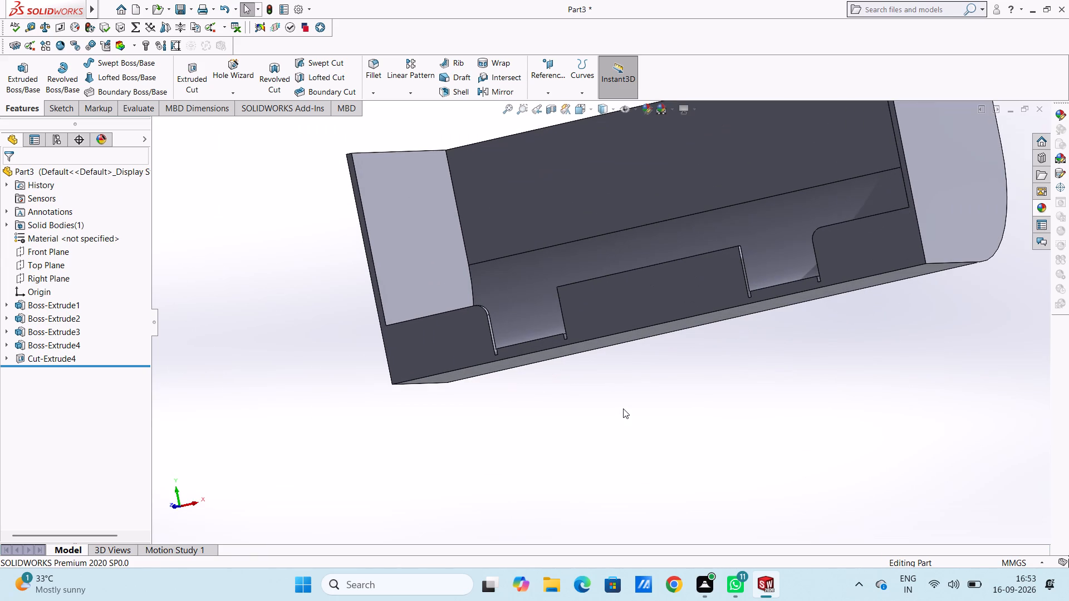
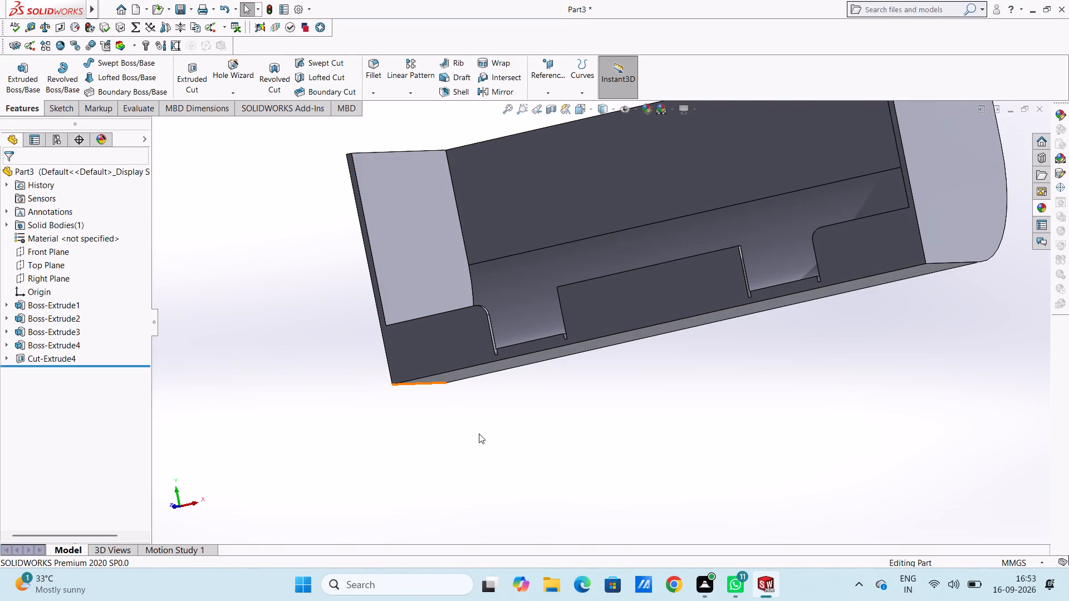
Start a sketch on the bent profile's flat inside face, seen from above at the origin-side notch.
{"action": "key", "text": "ctrl+5"}
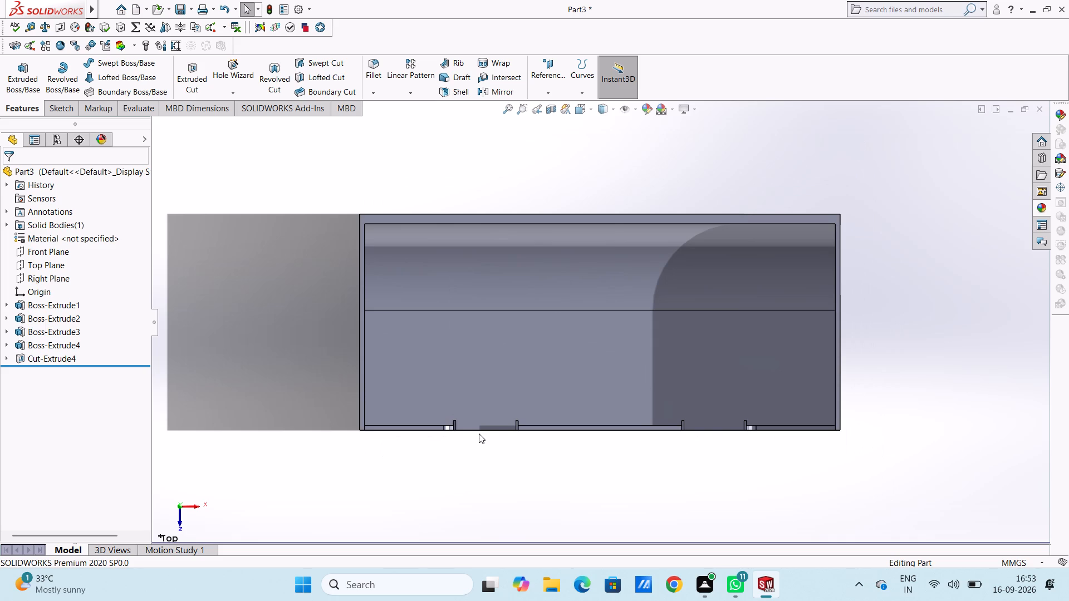
{"action": "scroll", "coordinate": [479, 433], "scroll_direction": "up", "scroll_amount": 2}
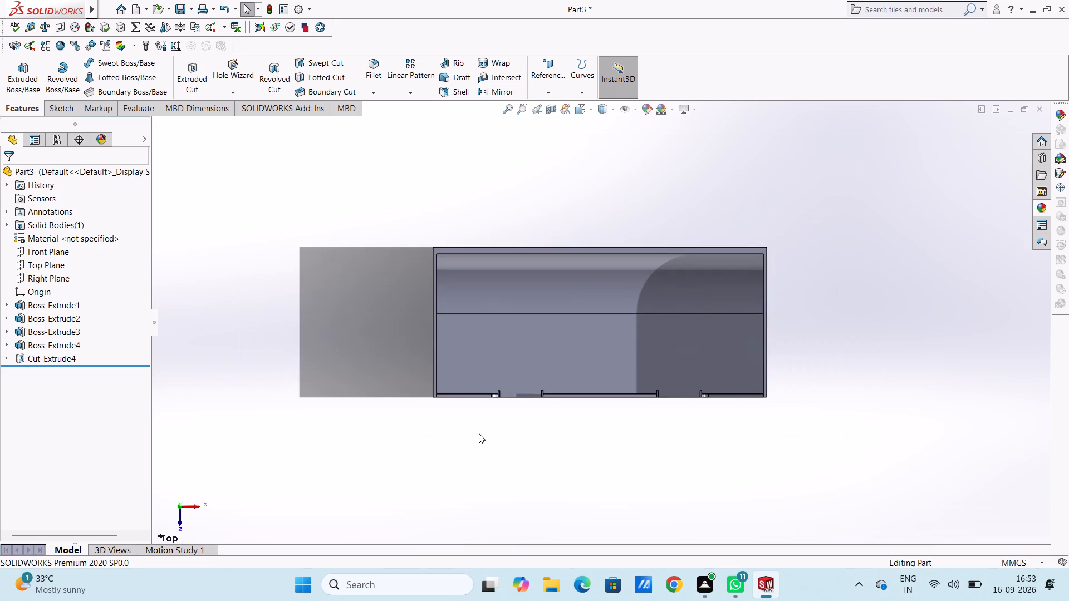
{"action": "scroll", "coordinate": [479, 433], "scroll_direction": "down", "scroll_amount": 8}
{"action": "scroll", "coordinate": [479, 433], "scroll_direction": "up", "scroll_amount": 5}
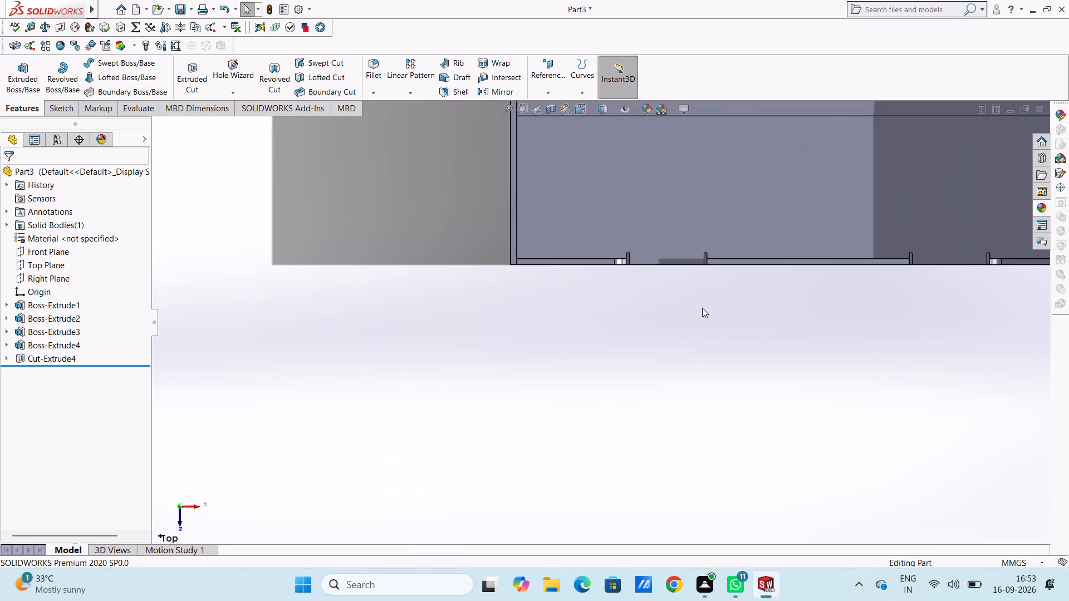
{"action": "scroll", "coordinate": [734, 285], "scroll_direction": "up", "scroll_amount": 1}
{"action": "scroll", "coordinate": [801, 254], "scroll_direction": "down", "scroll_amount": 1}
{"action": "scroll", "coordinate": [913, 245], "scroll_direction": "down", "scroll_amount": 2}
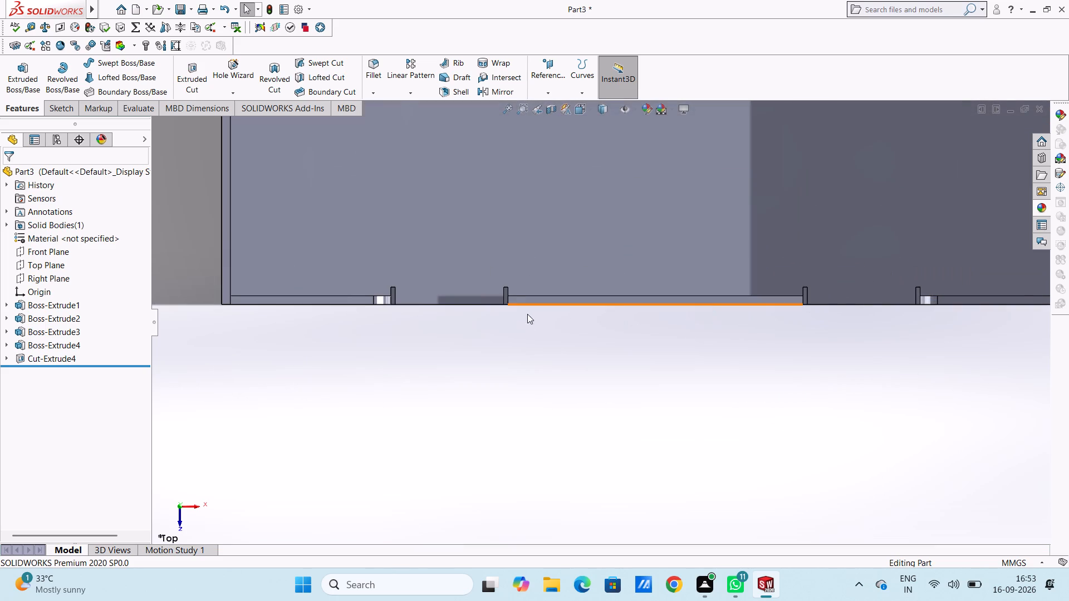
{"action": "scroll", "coordinate": [450, 293], "scroll_direction": "up", "scroll_amount": 4}
{"action": "scroll", "coordinate": [450, 292], "scroll_direction": "down", "scroll_amount": 3}
{"action": "scroll", "coordinate": [716, 338], "scroll_direction": "down", "scroll_amount": 2}
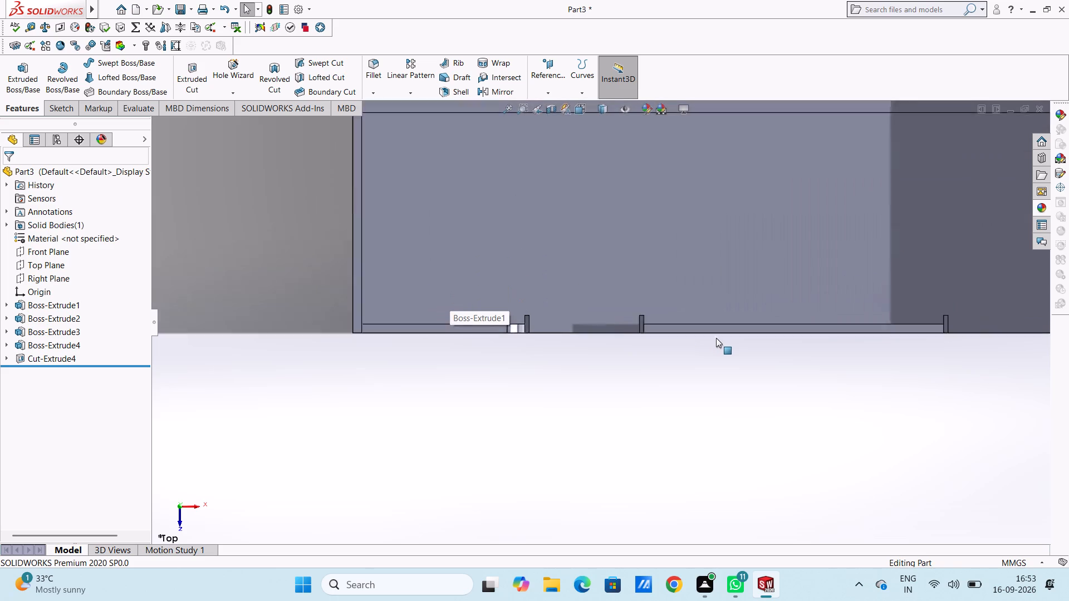
{"action": "scroll", "coordinate": [716, 338], "scroll_direction": "down", "scroll_amount": 5}
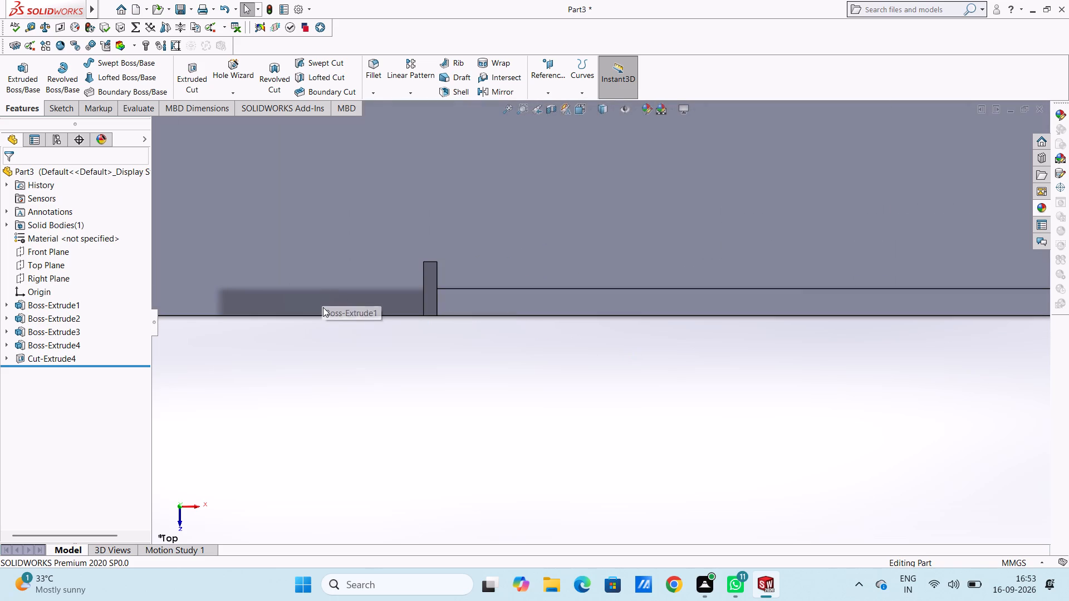
{"action": "left_click", "coordinate": [320, 306]}
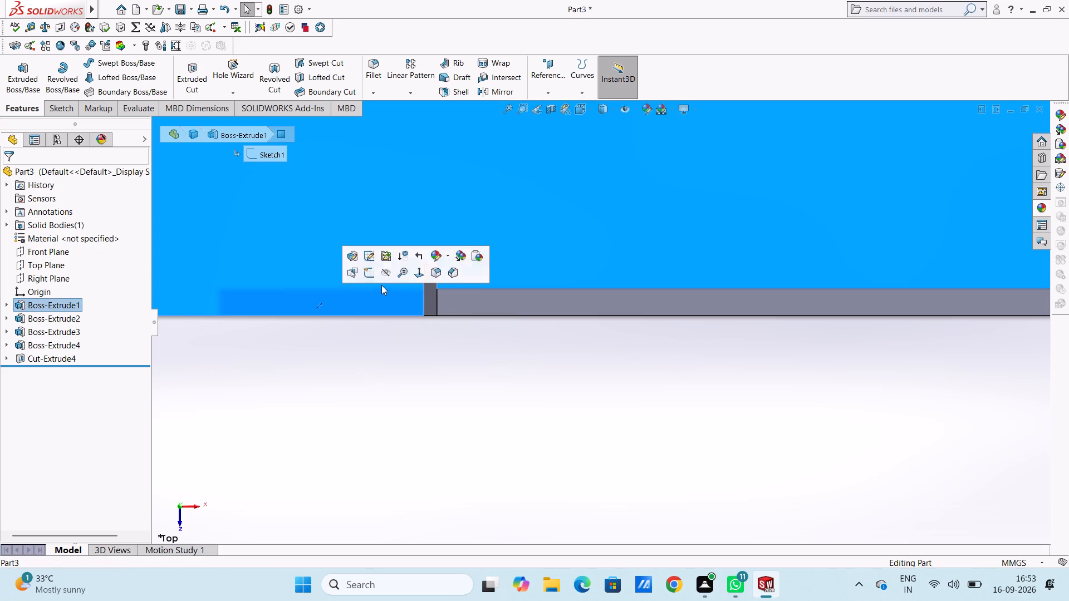
{"action": "left_click", "coordinate": [368, 275]}
{"action": "left_click", "coordinate": [322, 333]}
Draw a closed four-line outline spanning the 12.5 mm between the origin-side notch's relief cuts, with its far-end side line 14.5 mm long outward.
{"action": "scroll", "coordinate": [321, 333], "scroll_direction": "up", "scroll_amount": 2}
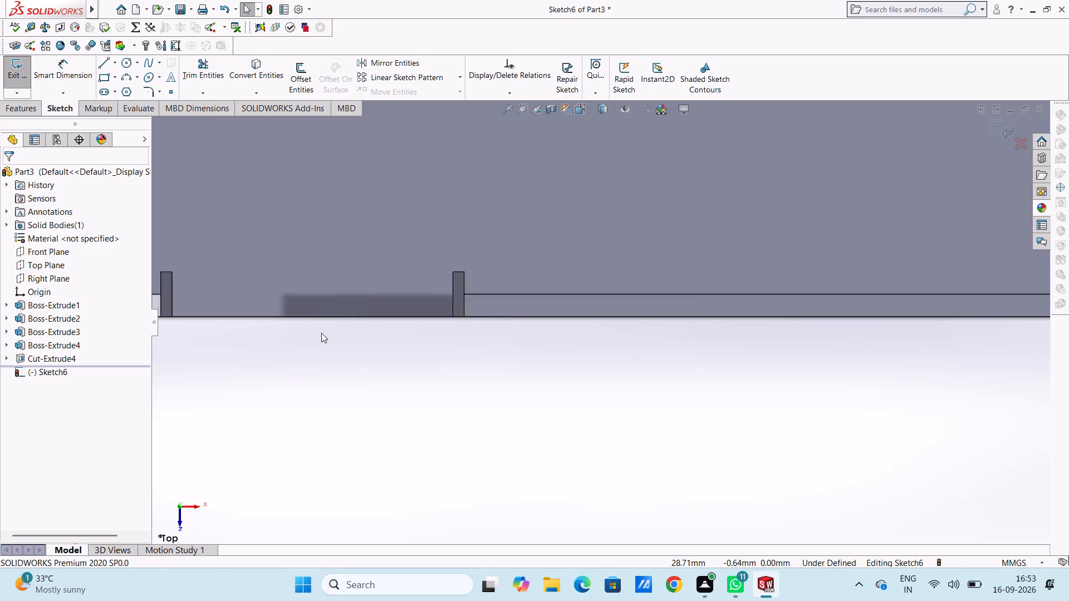
{"action": "scroll", "coordinate": [321, 333], "scroll_direction": "up", "scroll_amount": 2}
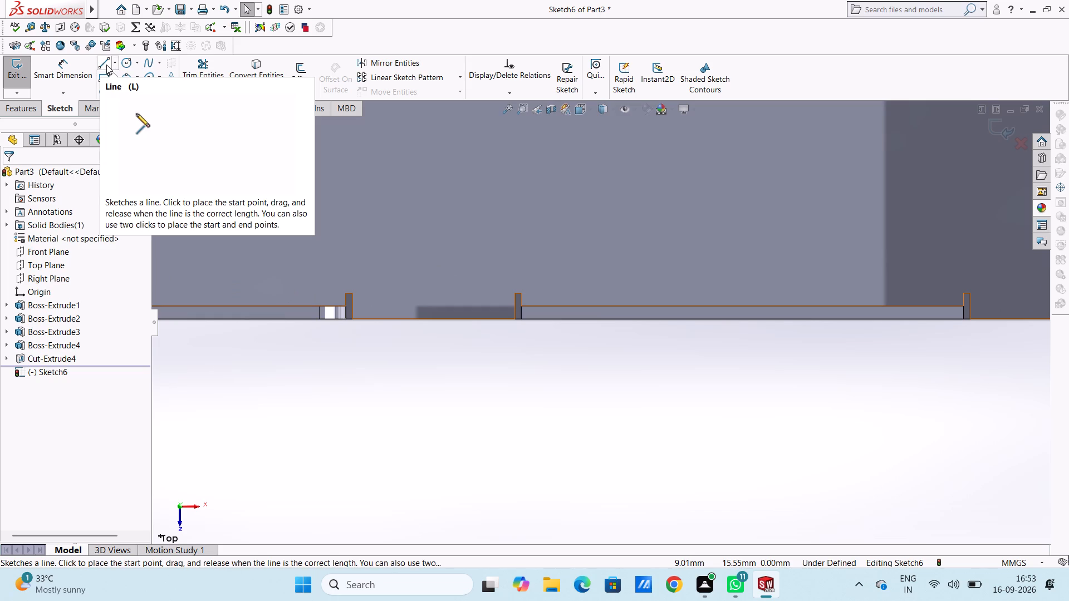
{"action": "left_click", "coordinate": [106, 65]}
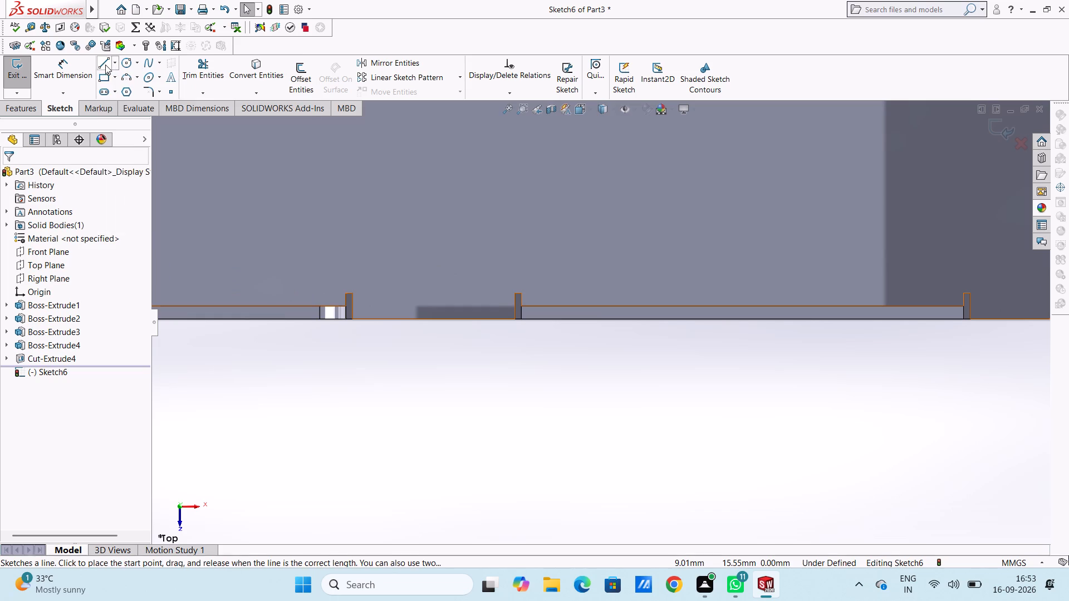
{"action": "left_click", "coordinate": [354, 293]}
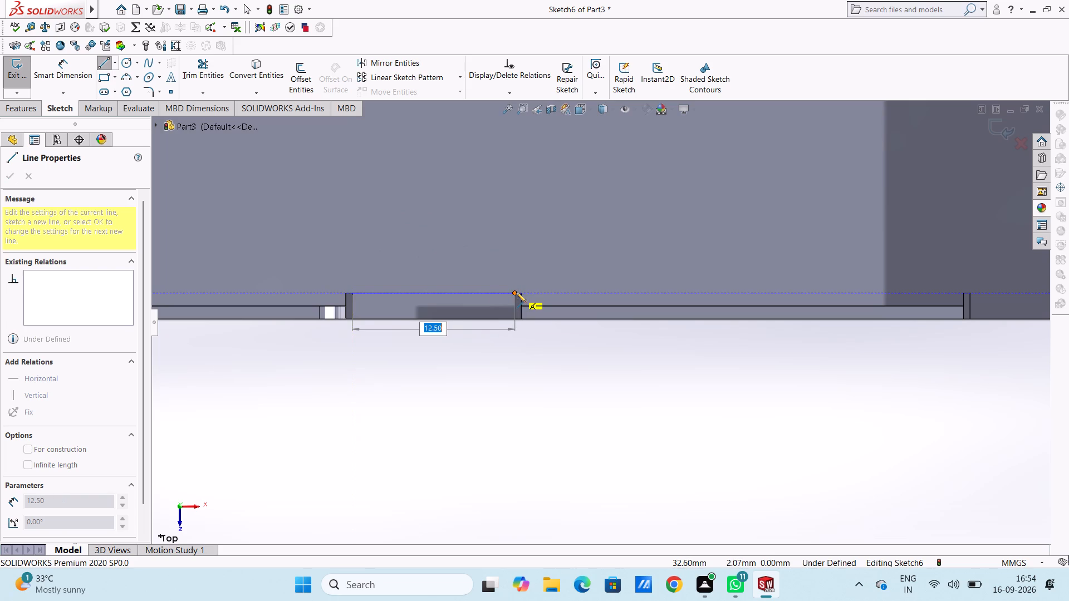
{"action": "left_click", "coordinate": [516, 292]}
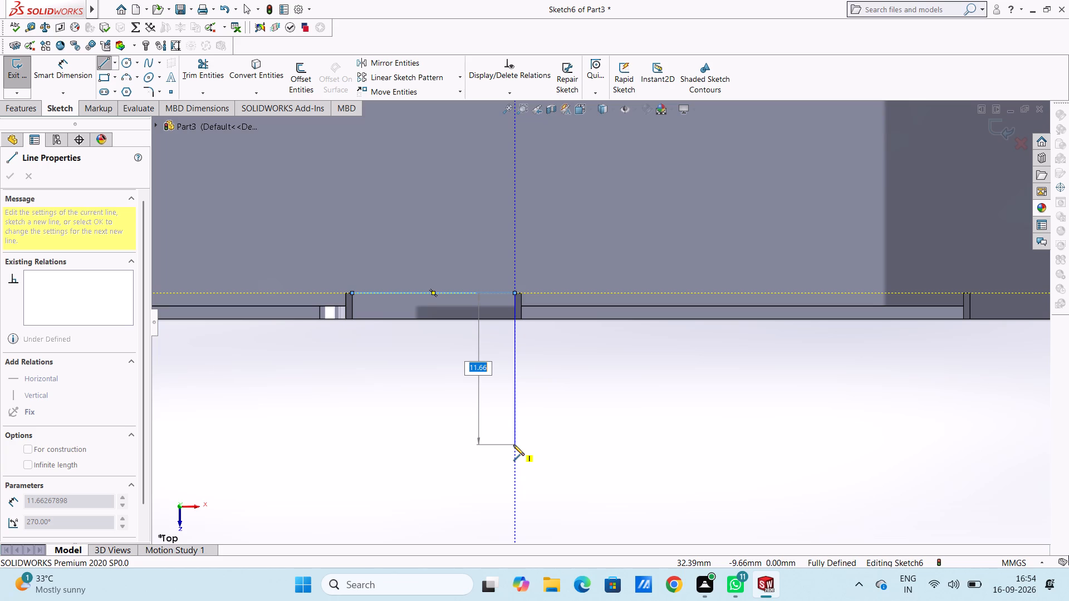
{"action": "key", "text": "0"}
{"action": "key", "text": "BackSpace"}
{"action": "type", "text": "14.5"}
{"action": "key", "text": "Return"}
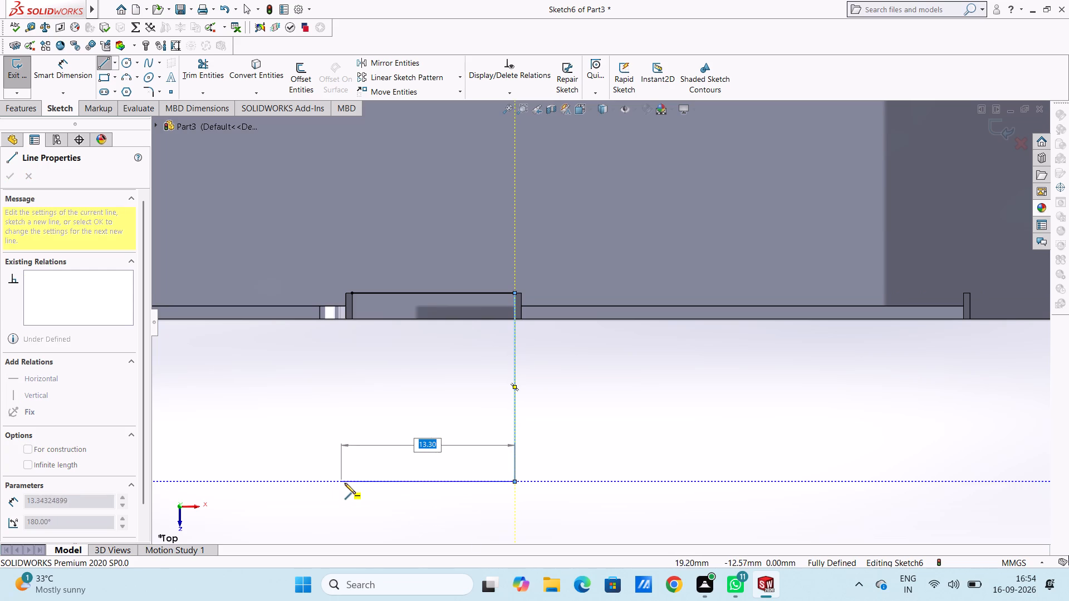
{"action": "left_click", "coordinate": [350, 485]}
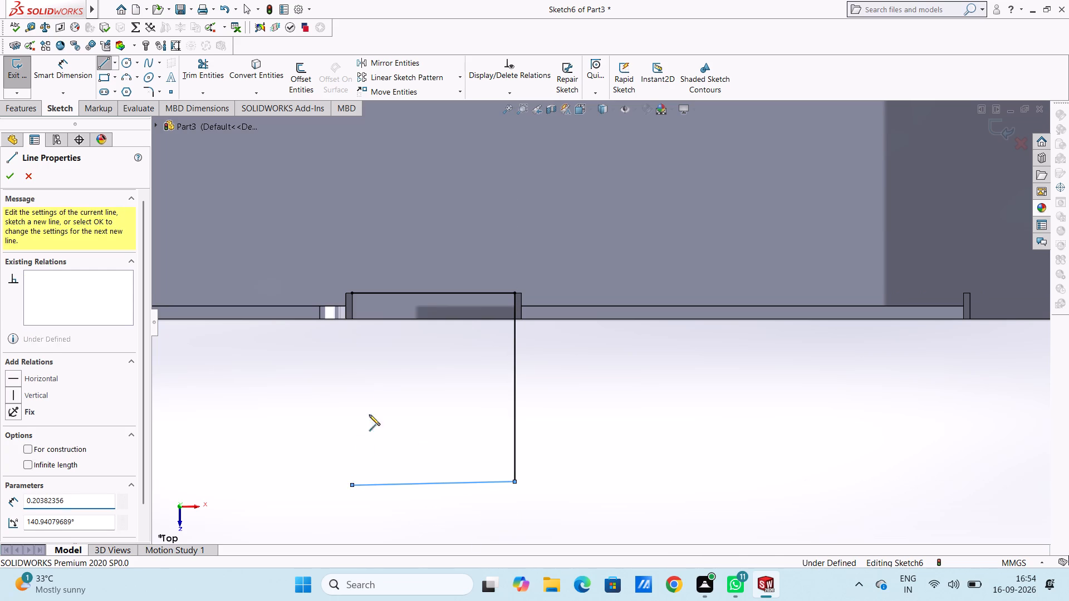
{"action": "left_click", "coordinate": [351, 292]}
{"action": "key", "text": "Escape"}
{"action": "key", "text": "Escape"}
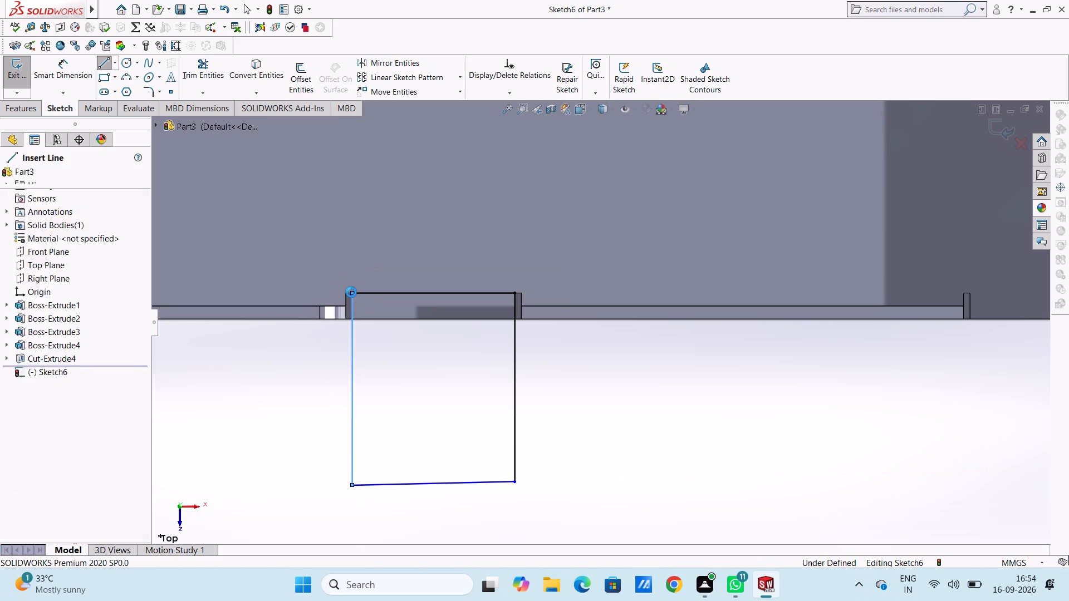
{"action": "key", "text": "Escape"}
Draw a corner rectangle between the far notch's relief cuts, 12.5 mm wide and extending 14.5 mm outward from their inner ends.
{"action": "scroll", "coordinate": [351, 292], "scroll_direction": "up", "scroll_amount": 3}
{"action": "scroll", "coordinate": [903, 500], "scroll_direction": "up", "scroll_amount": 1}
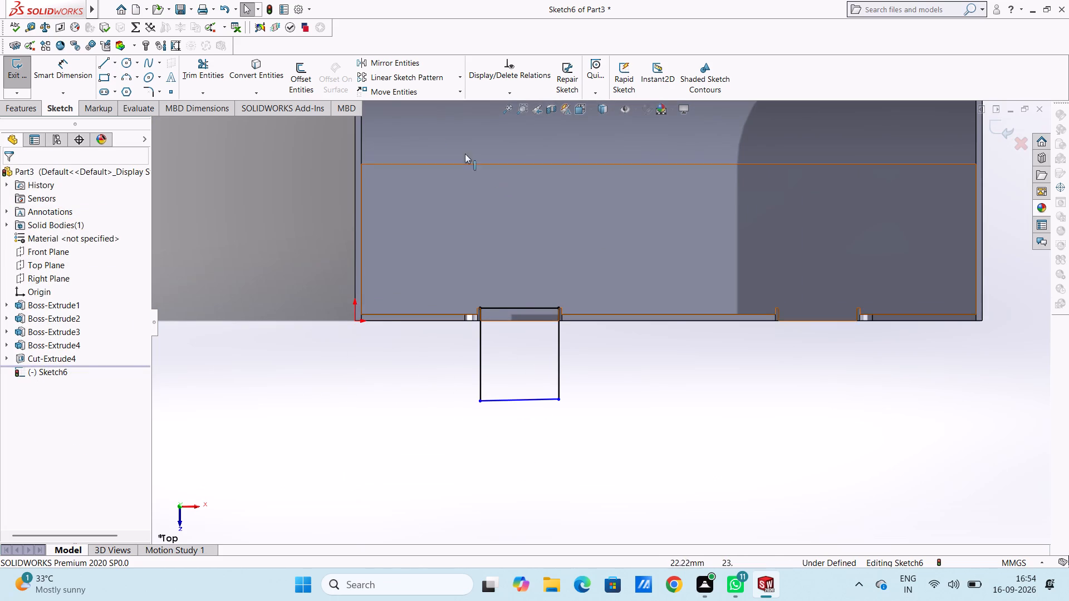
{"action": "scroll", "coordinate": [300, 139], "scroll_direction": "up", "scroll_amount": 1}
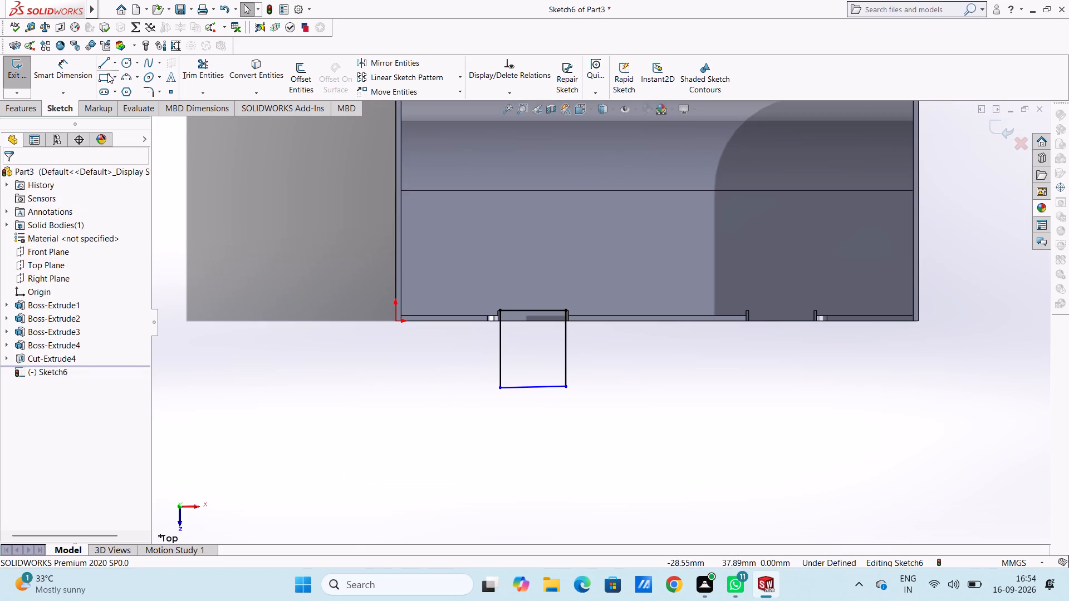
{"action": "left_click", "coordinate": [107, 74]}
{"action": "scroll", "coordinate": [800, 328], "scroll_direction": "down", "scroll_amount": 1}
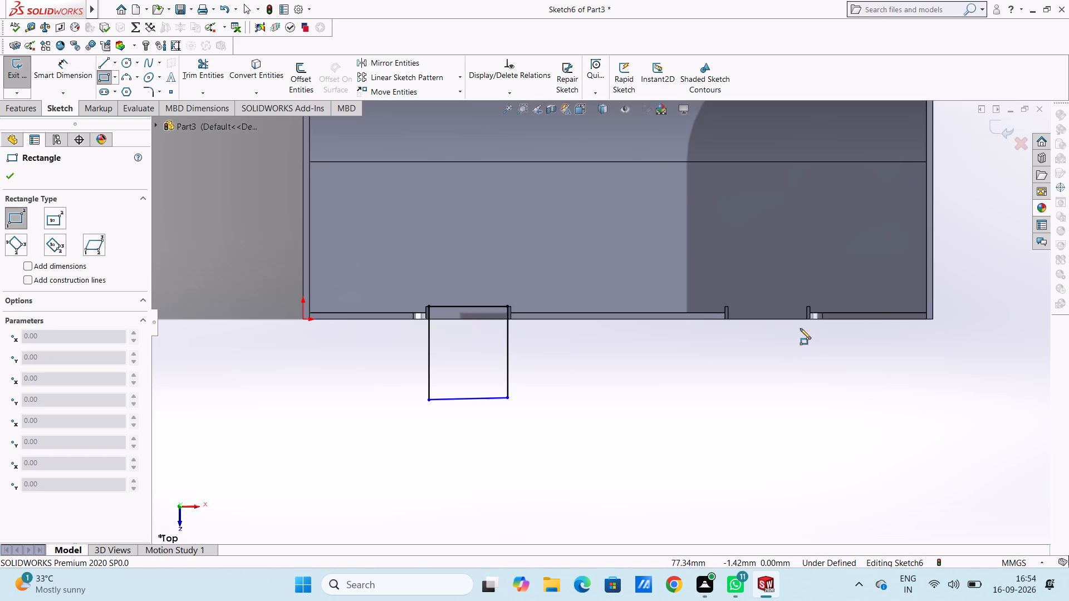
{"action": "scroll", "coordinate": [800, 328], "scroll_direction": "down", "scroll_amount": 2}
{"action": "scroll", "coordinate": [756, 319], "scroll_direction": "down", "scroll_amount": 2}
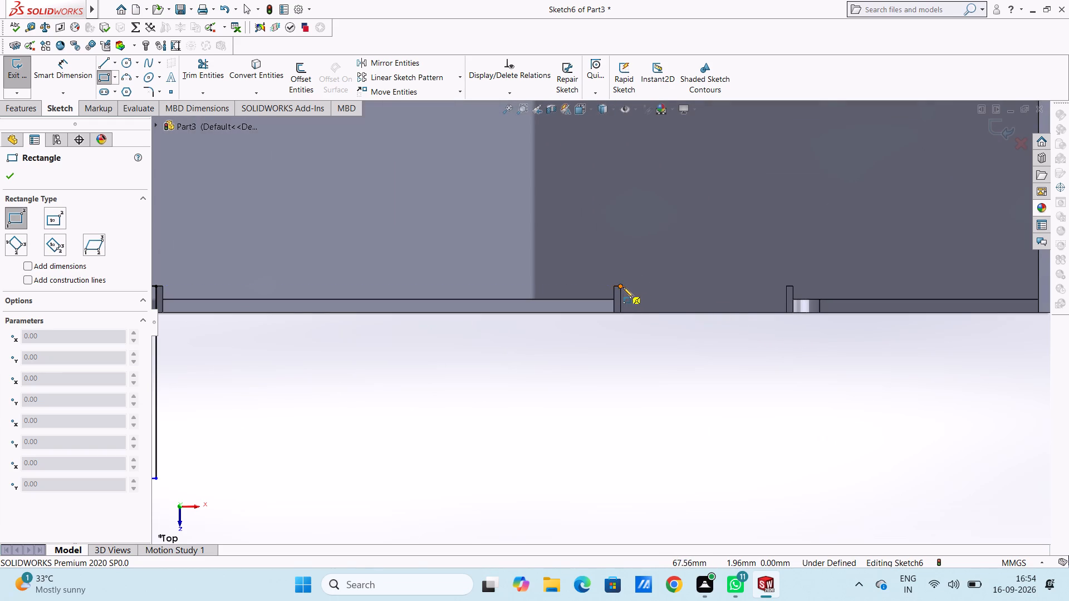
{"action": "scroll", "coordinate": [631, 289], "scroll_direction": "down", "scroll_amount": 7}
{"action": "left_click", "coordinate": [571, 301]}
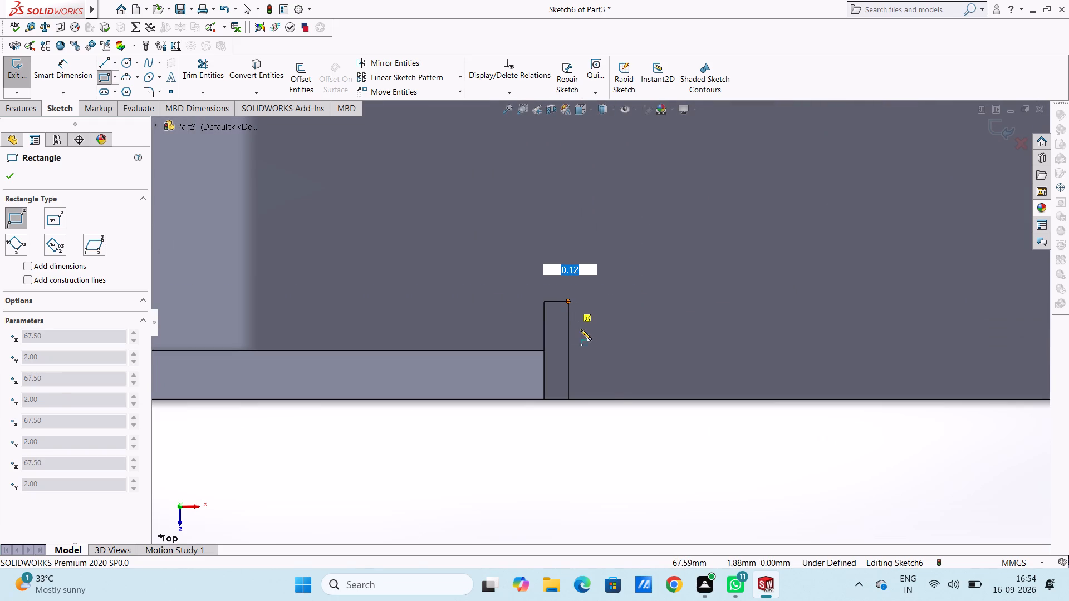
{"action": "scroll", "coordinate": [622, 405], "scroll_direction": "up", "scroll_amount": 6}
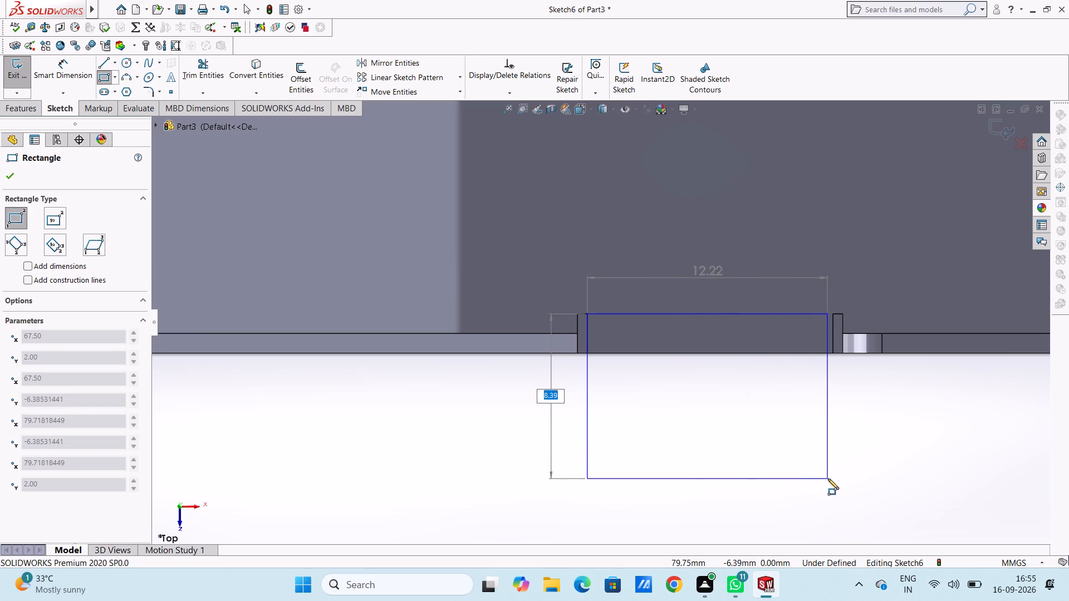
{"action": "type", "text": "14.5"}
{"action": "key", "text": "Return"}
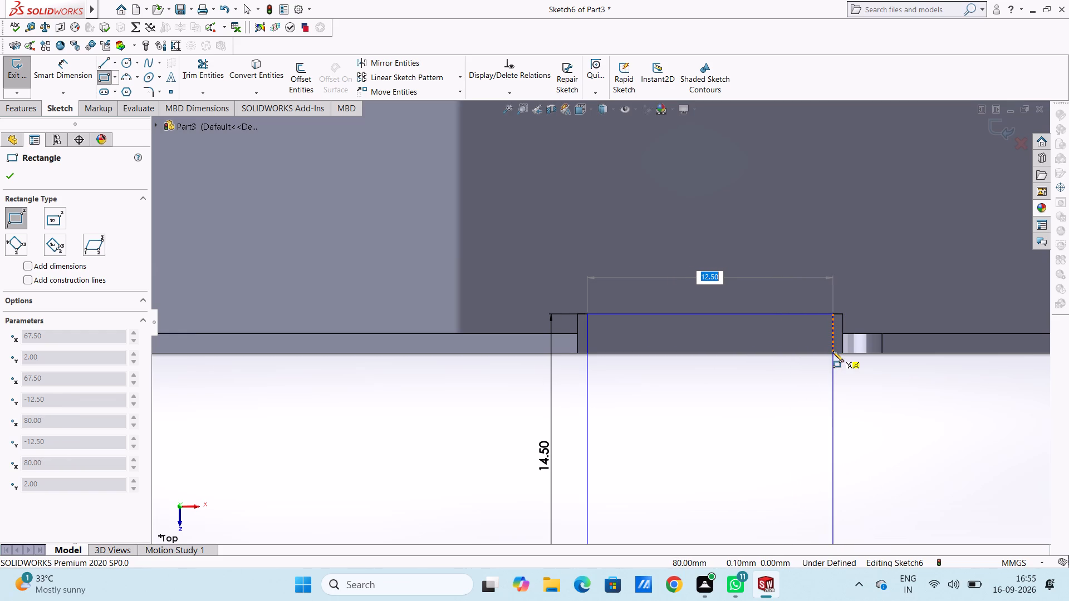
{"action": "type", "text": "12.5"}
{"action": "key", "text": "Return"}
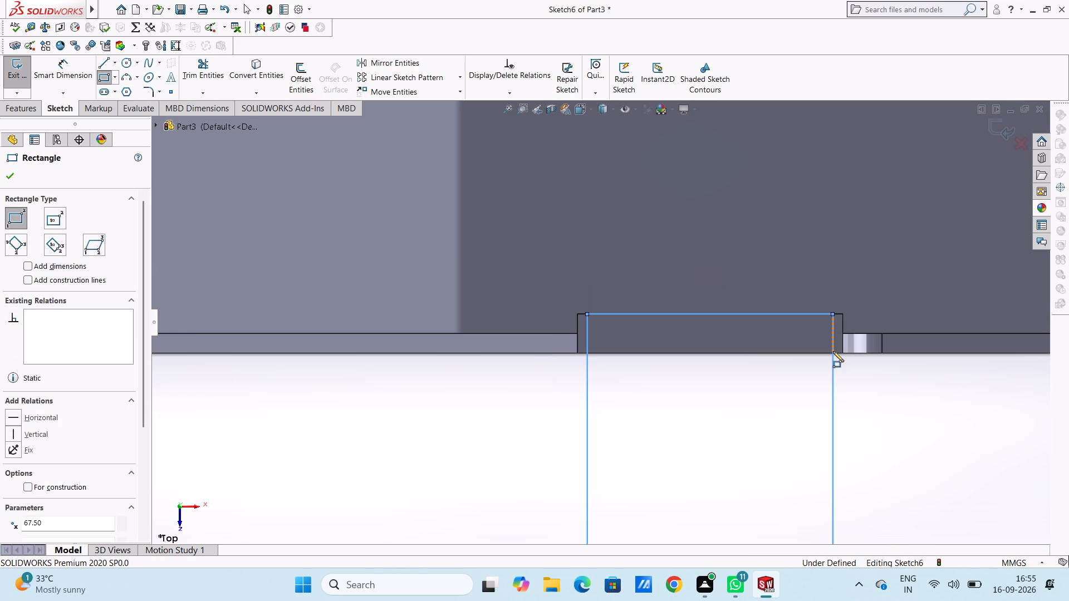
{"action": "key", "text": "Escape"}
{"action": "key", "text": "Escape"}
Dimension both long sides of the origin-side outline at 14.5 mm.
{"action": "scroll", "coordinate": [833, 351], "scroll_direction": "up", "scroll_amount": 2}
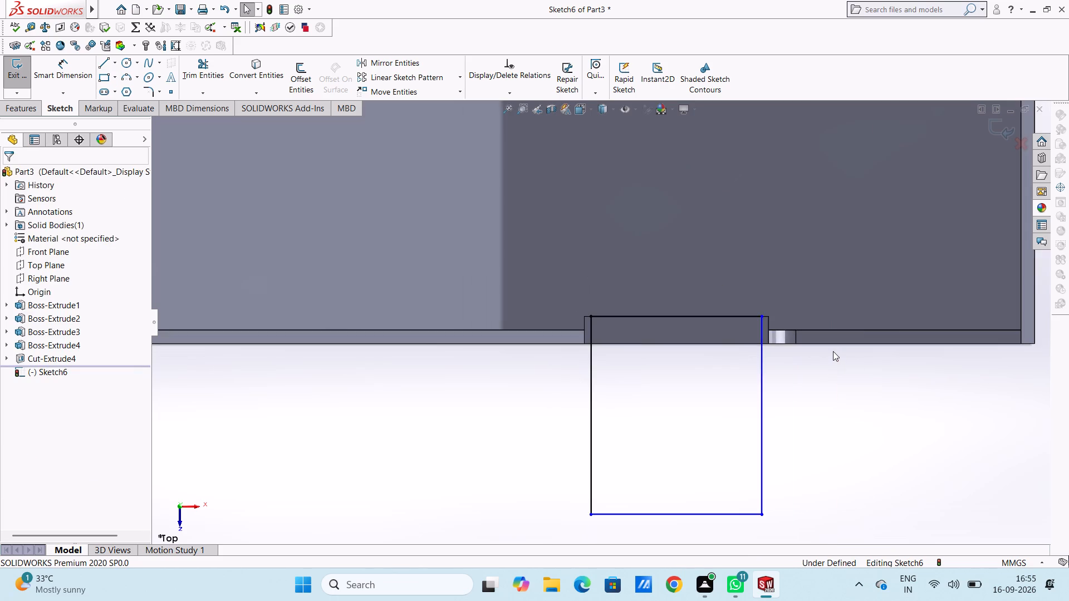
{"action": "scroll", "coordinate": [833, 351], "scroll_direction": "up", "scroll_amount": 6}
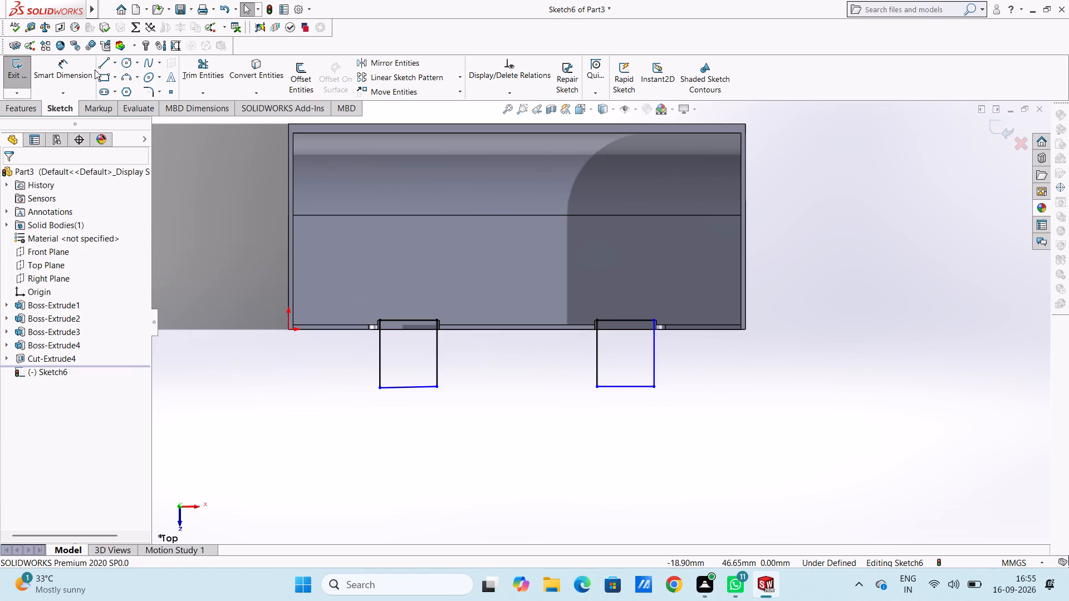
{"action": "left_click", "coordinate": [81, 69]}
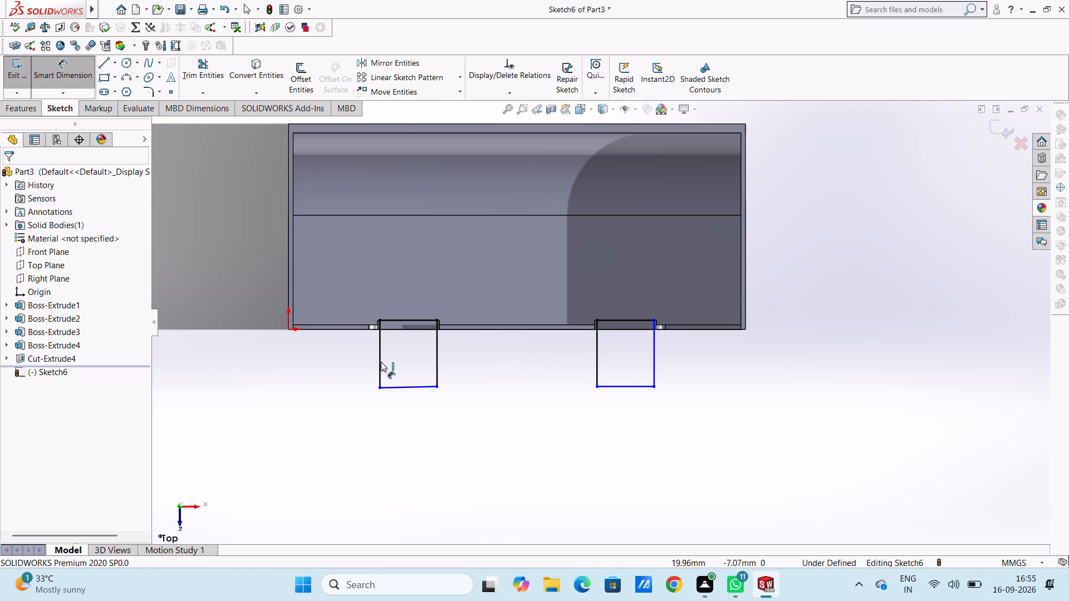
{"action": "left_click", "coordinate": [381, 362]}
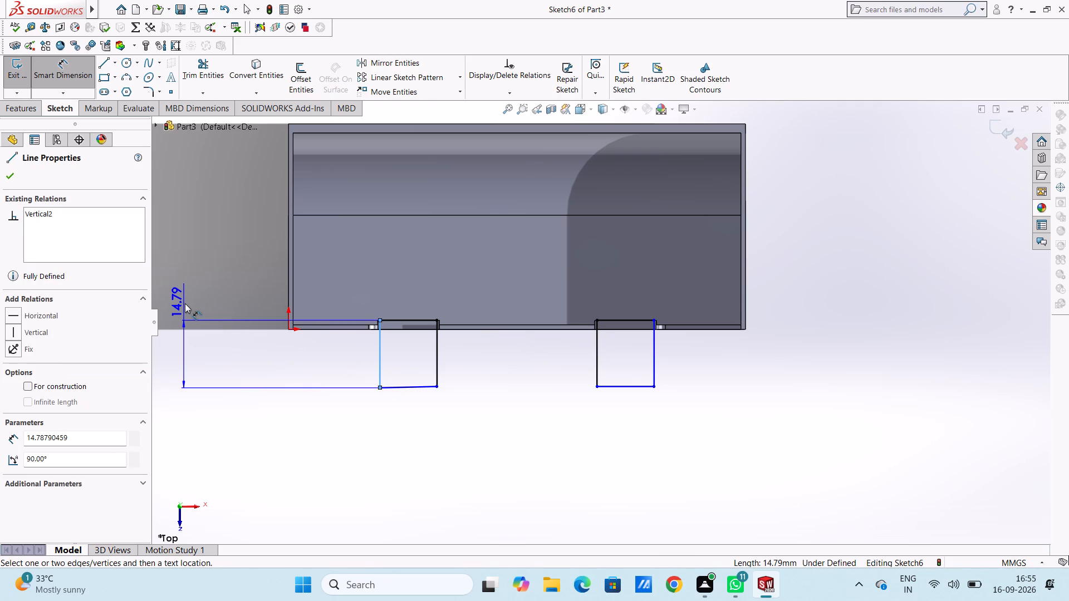
{"action": "left_click", "coordinate": [185, 303]}
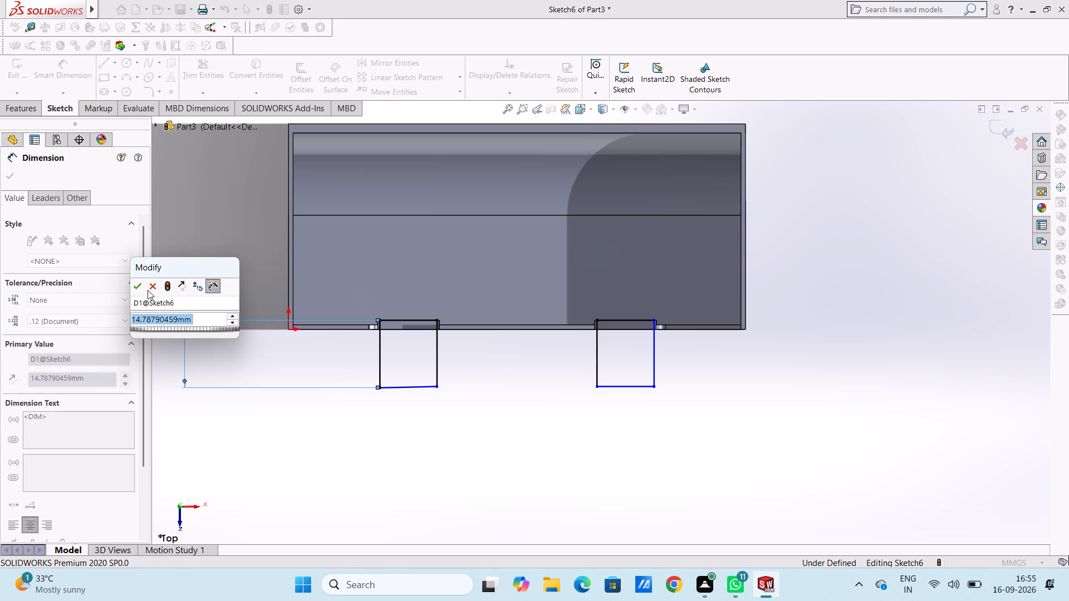
{"action": "left_click", "coordinate": [140, 283]}
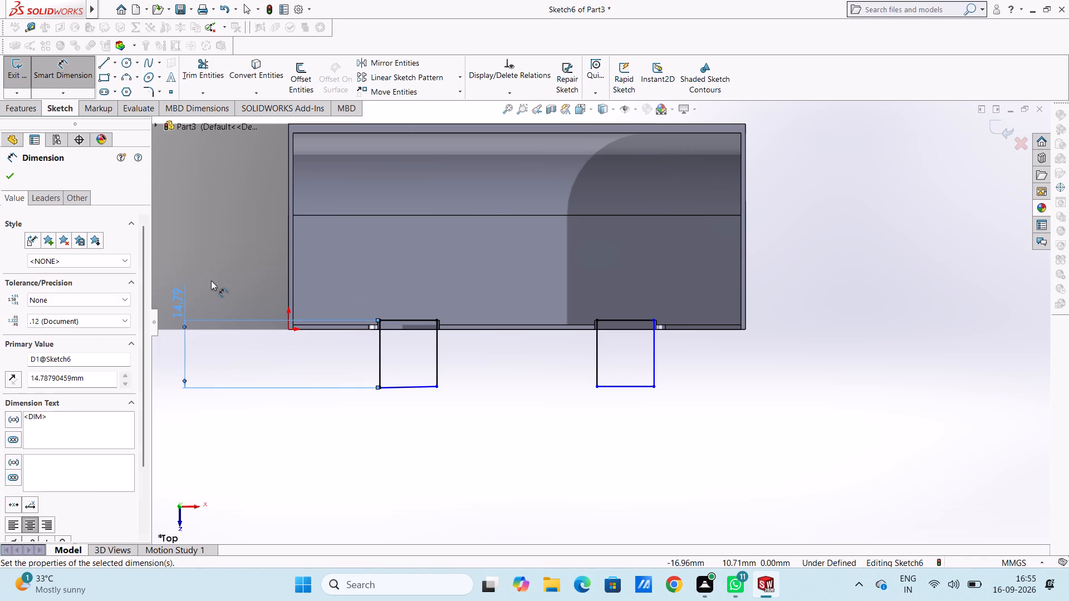
{"action": "left_click", "coordinate": [437, 372]}
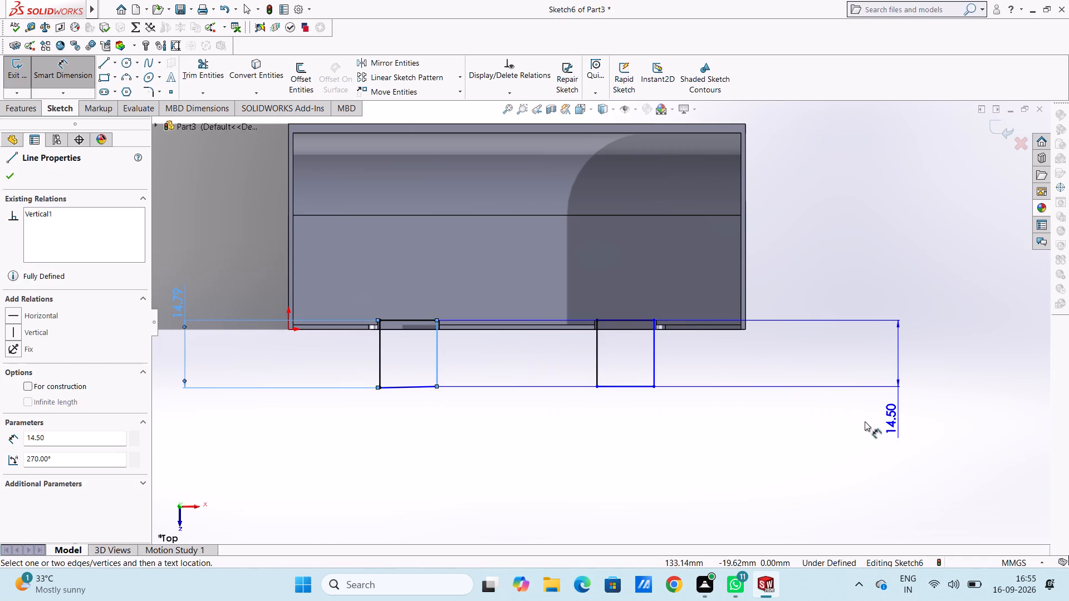
{"action": "left_click", "coordinate": [920, 401]}
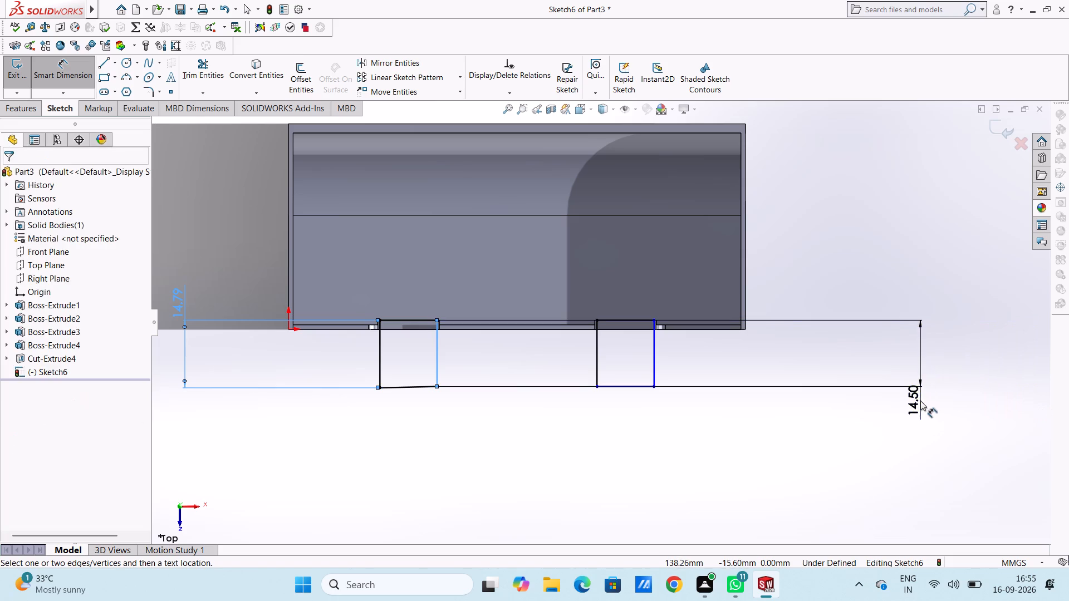
{"action": "left_click", "coordinate": [869, 379]}
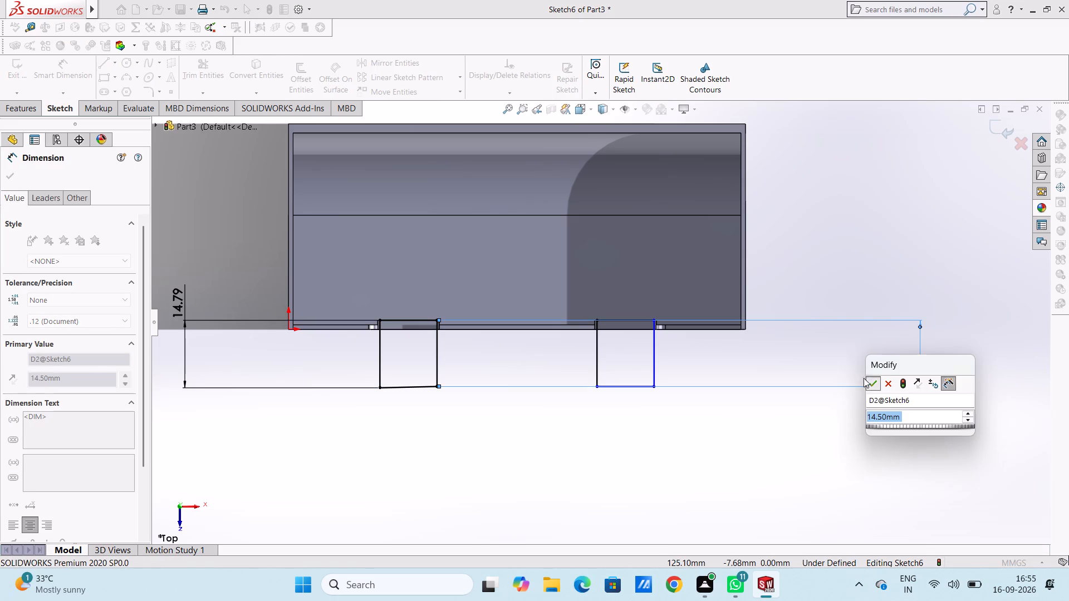
{"action": "left_click_drag", "start_coordinate": [691, 411], "coordinate": [683, 411]}
{"action": "double_click", "coordinate": [176, 302]}
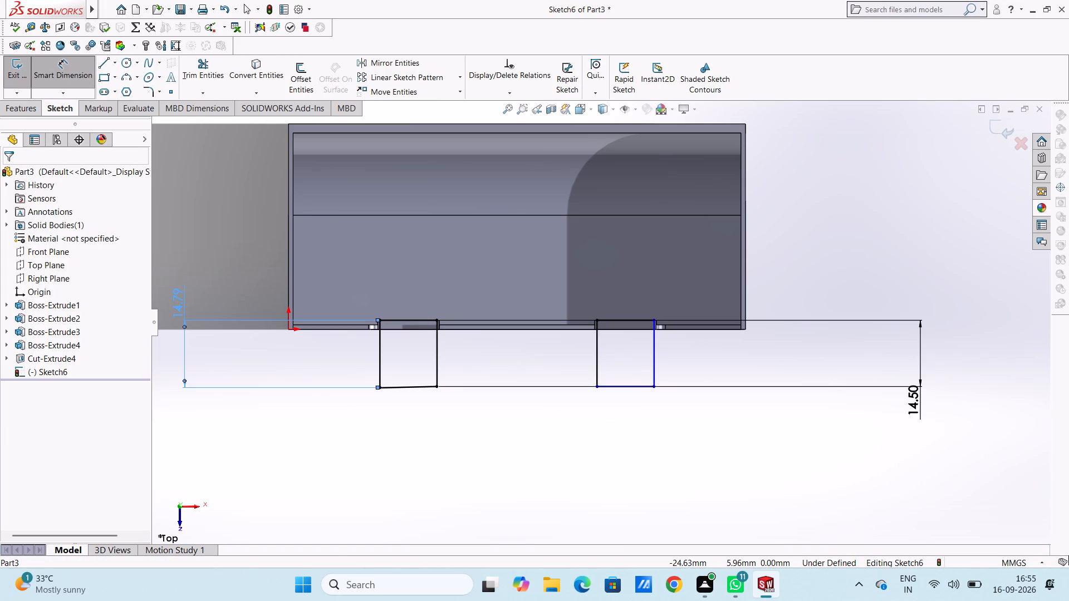
{"action": "type", "text": "14.5"}
{"action": "key", "text": "Return"}
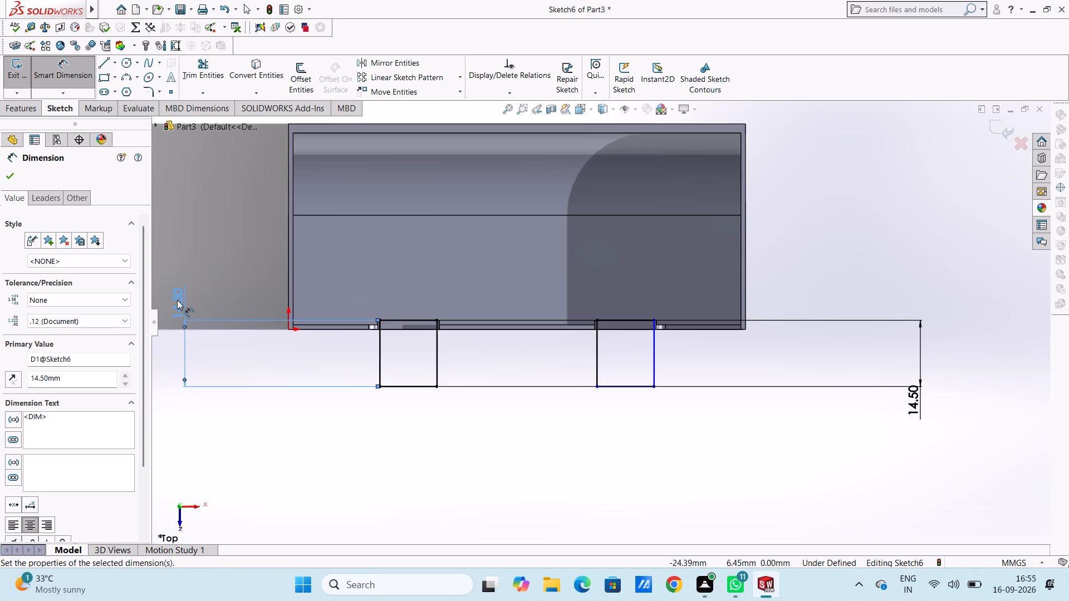
Dimension the far rectangle's outer edge at 12.5 mm and its origin-side long side at 14.5 mm.
{"action": "left_click", "coordinate": [222, 281]}
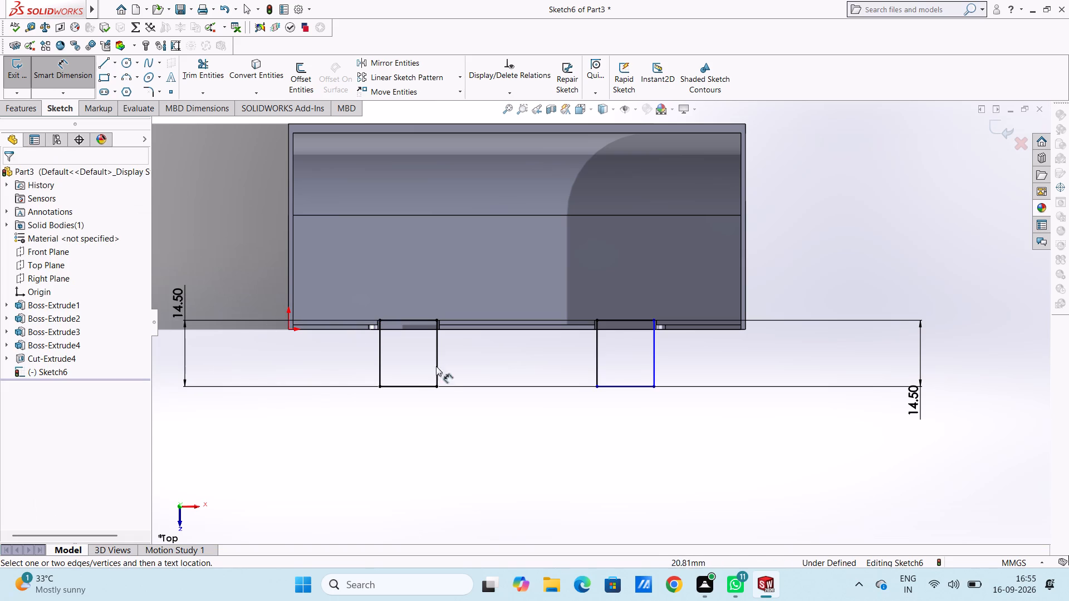
{"action": "left_click", "coordinate": [636, 386]}
{"action": "left_click", "coordinate": [595, 494]}
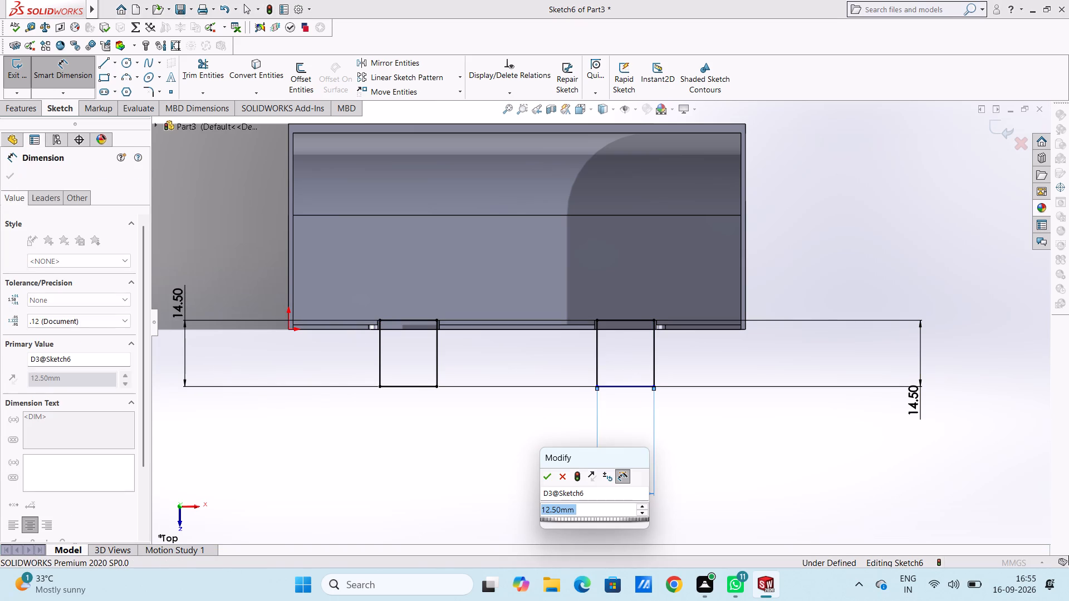
{"action": "left_click", "coordinate": [549, 472]}
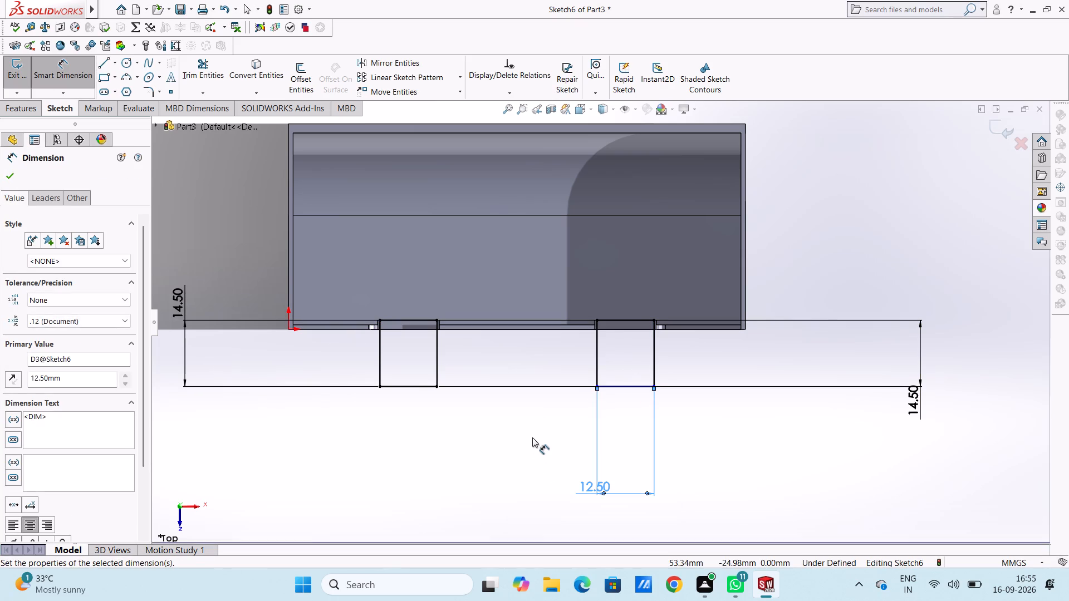
{"action": "left_click", "coordinate": [532, 437]}
{"action": "left_click", "coordinate": [598, 364]}
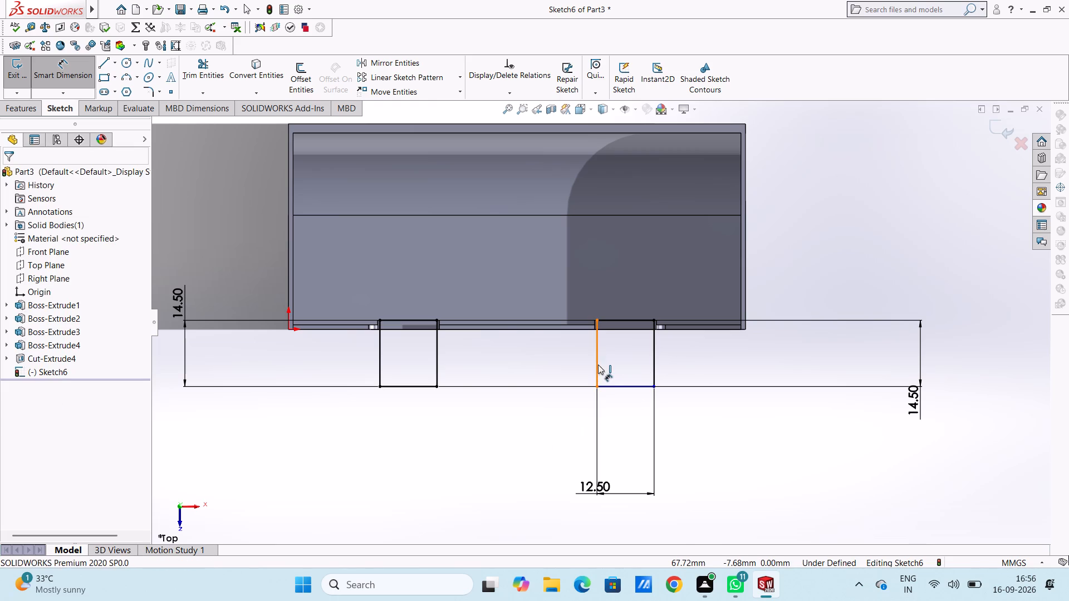
{"action": "left_click", "coordinate": [500, 349]}
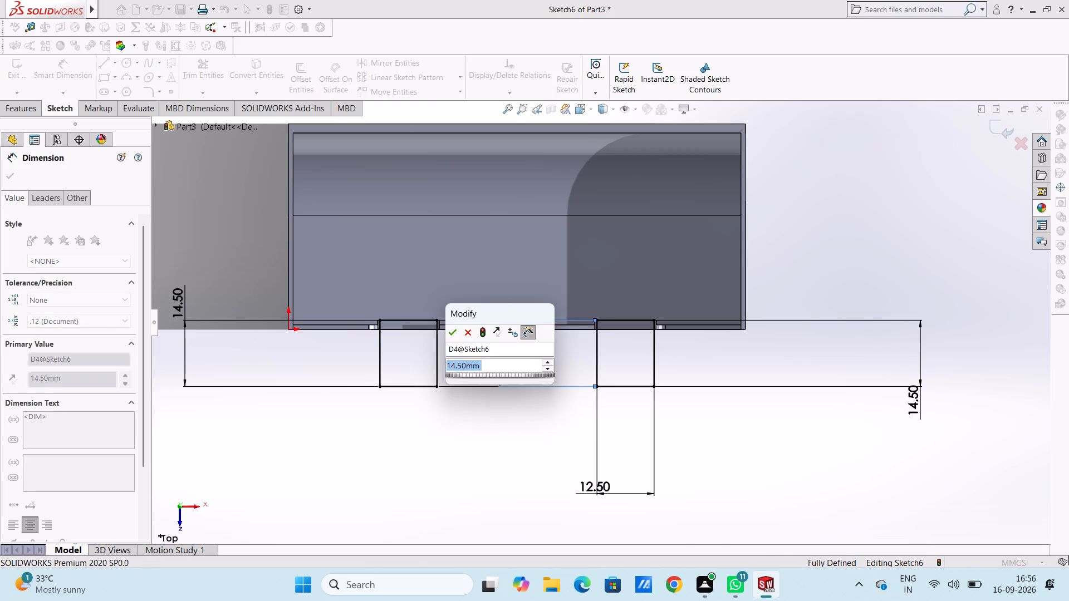
{"action": "left_click", "coordinate": [452, 332]}
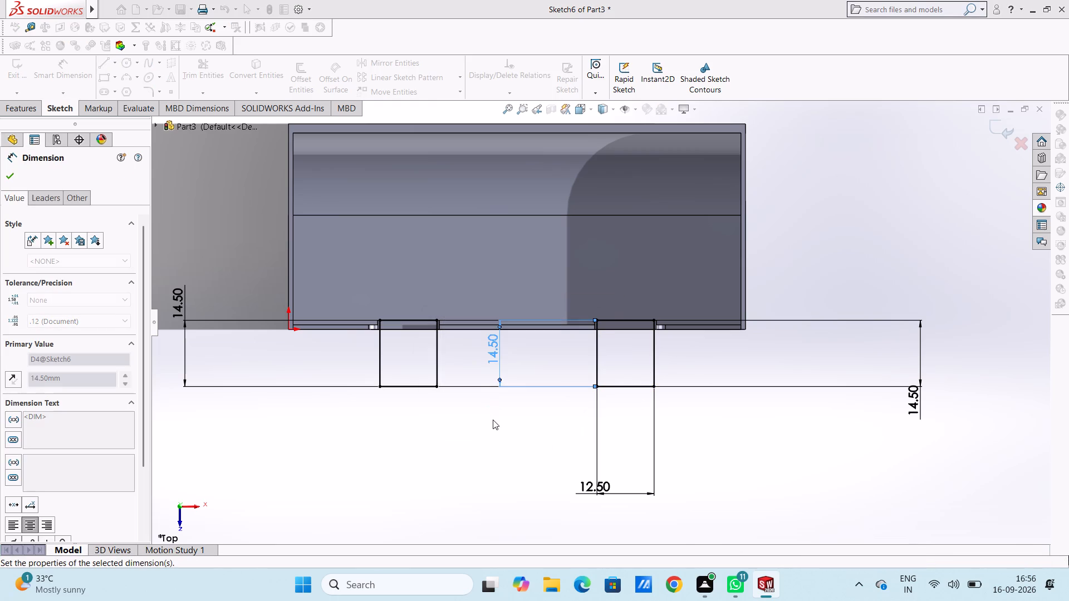
{"action": "left_click", "coordinate": [491, 425]}
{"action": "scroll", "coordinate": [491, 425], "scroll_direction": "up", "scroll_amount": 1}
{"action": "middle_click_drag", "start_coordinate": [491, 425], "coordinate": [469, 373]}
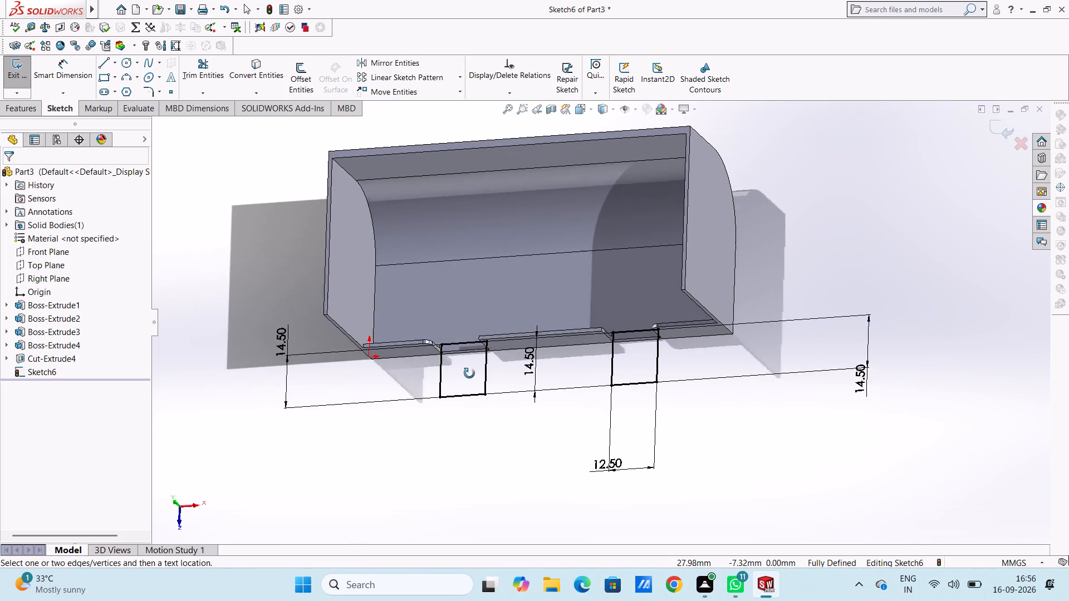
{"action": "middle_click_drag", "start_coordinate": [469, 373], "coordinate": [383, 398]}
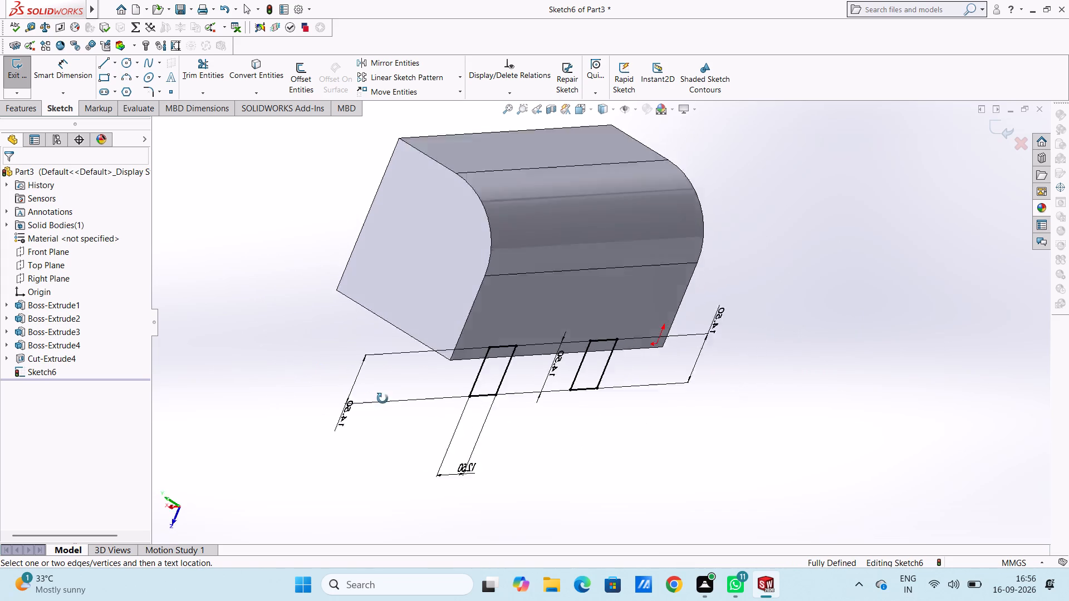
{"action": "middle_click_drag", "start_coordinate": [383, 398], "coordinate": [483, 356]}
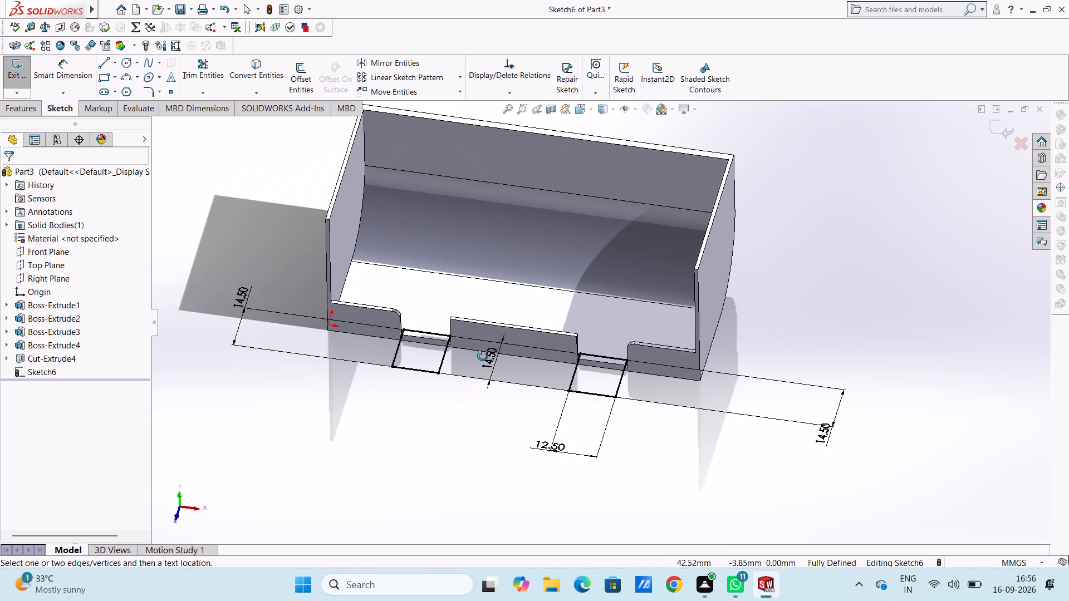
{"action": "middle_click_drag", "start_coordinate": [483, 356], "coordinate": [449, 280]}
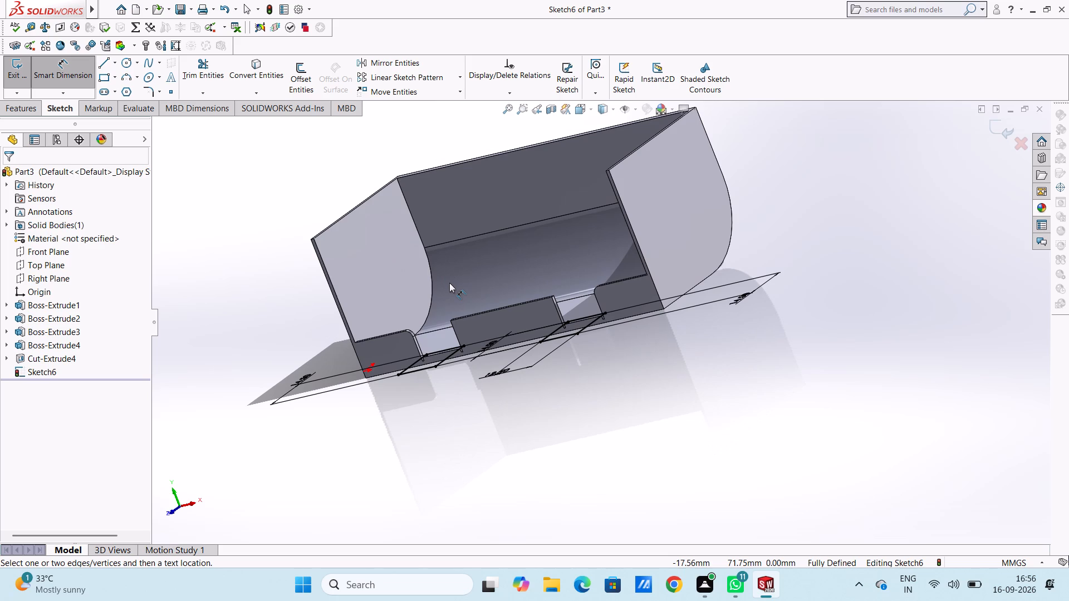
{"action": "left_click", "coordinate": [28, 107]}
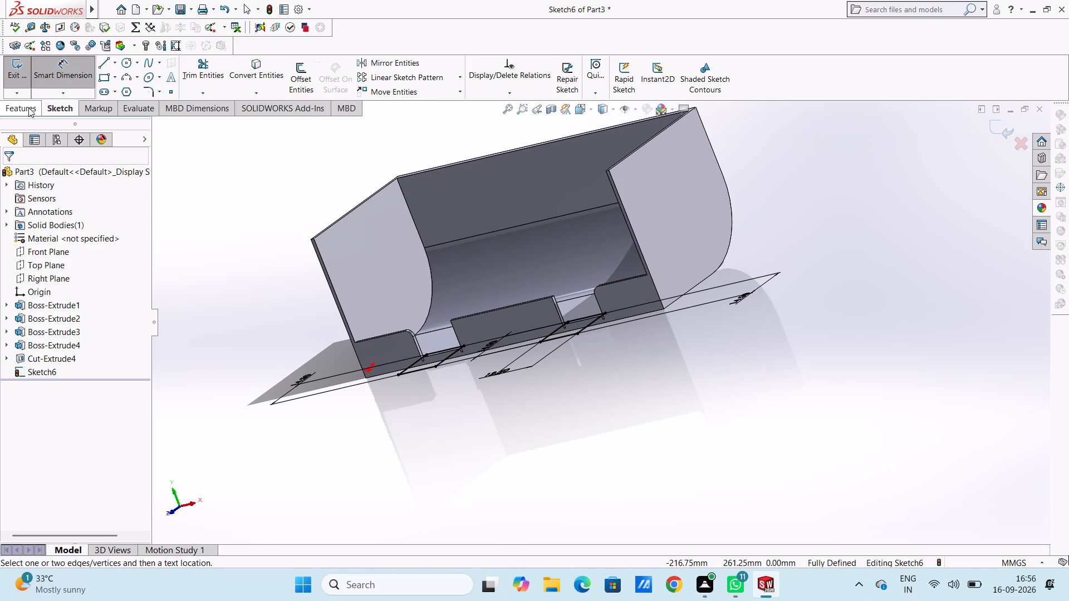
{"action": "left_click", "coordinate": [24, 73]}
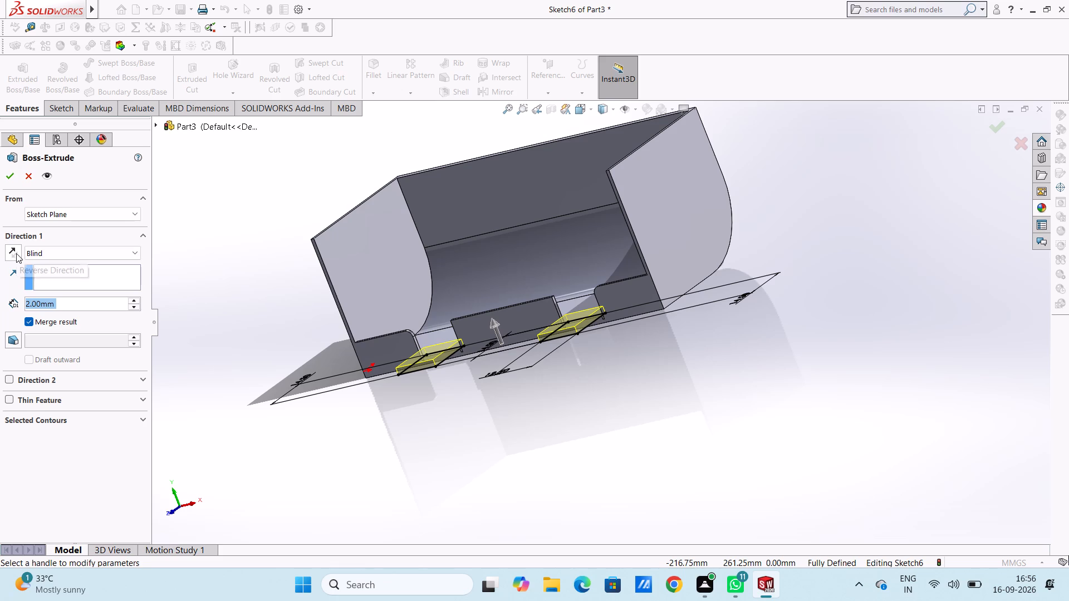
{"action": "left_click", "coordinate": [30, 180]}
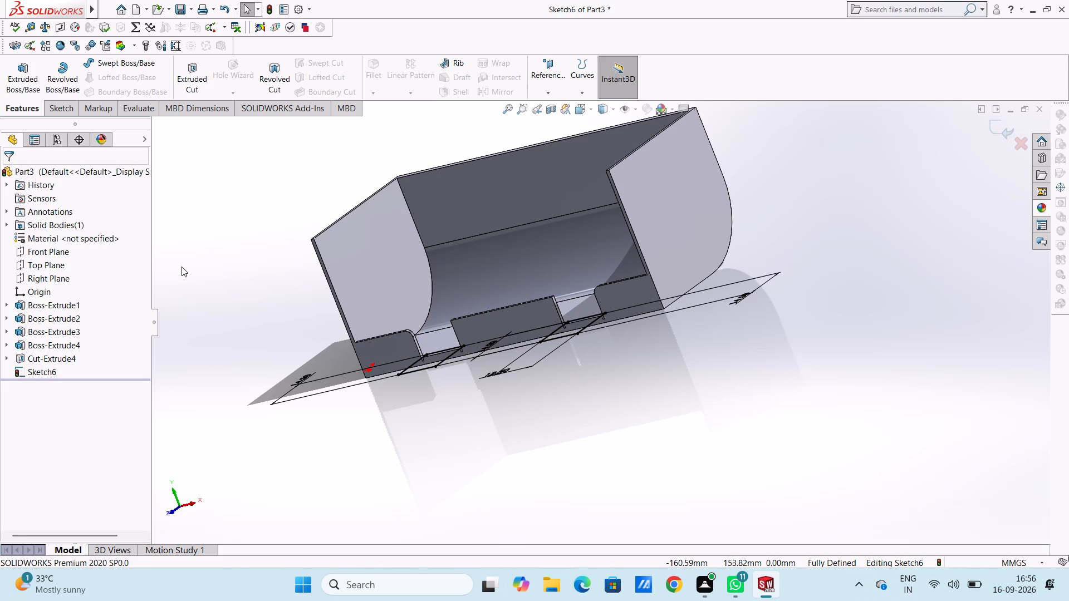
Sketch a 2.5 mm radius circle centred across the origin-side outline's width, about 5.1 mm from its outer edge.
{"action": "key", "text": "ctrl+5"}
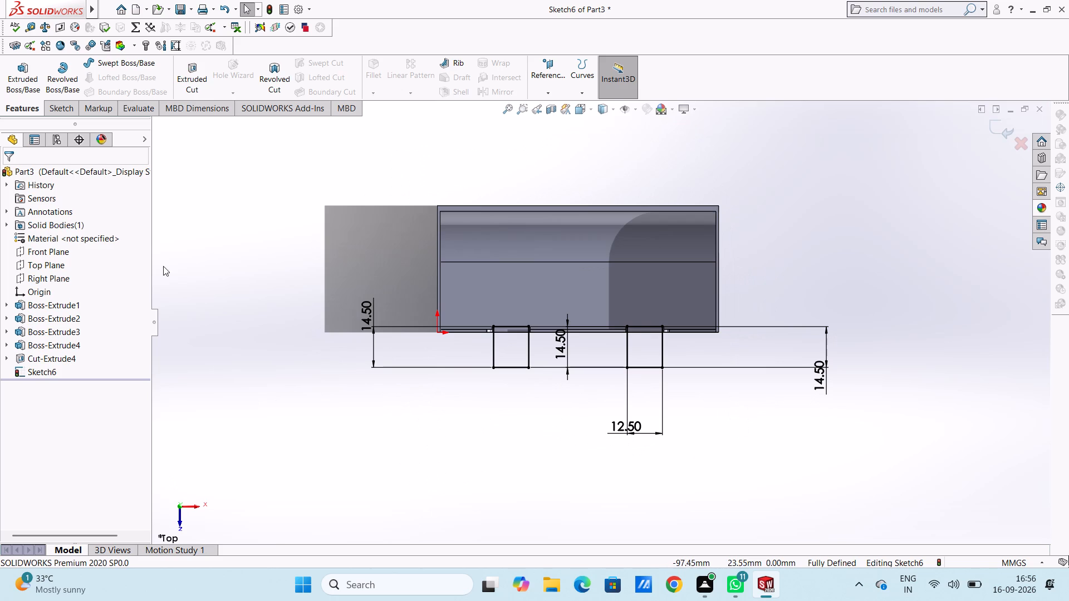
{"action": "left_click", "coordinate": [69, 107]}
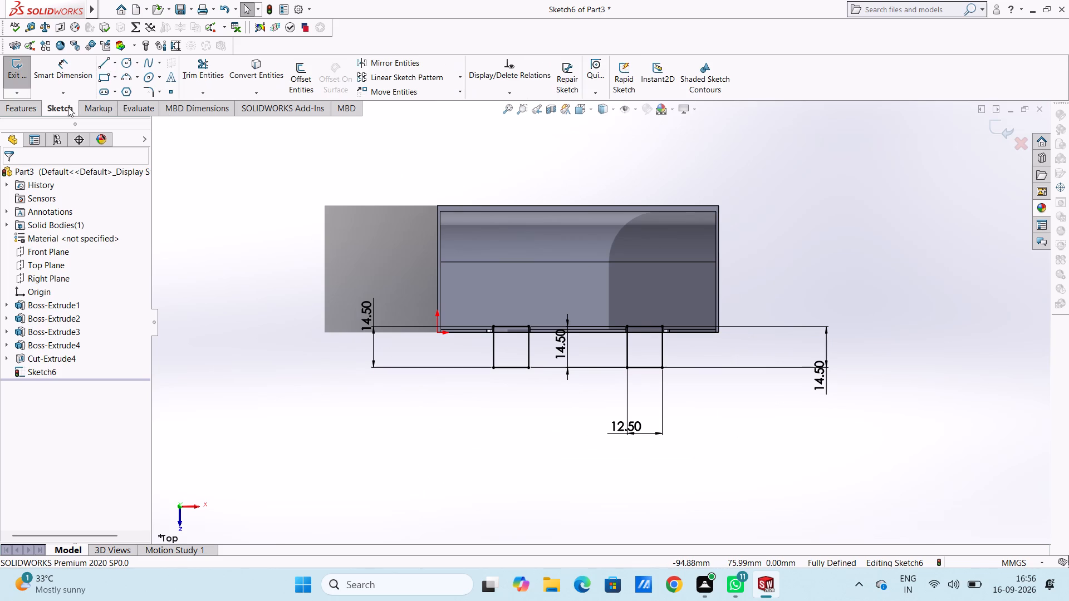
{"action": "left_click", "coordinate": [126, 62]}
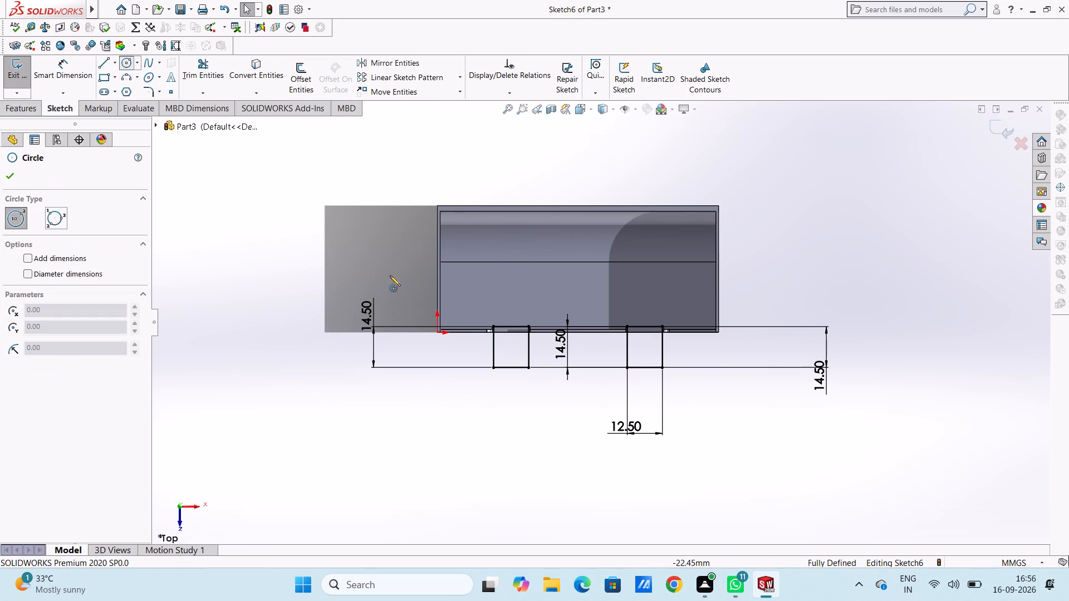
{"action": "scroll", "coordinate": [611, 355], "scroll_direction": "down", "scroll_amount": 6}
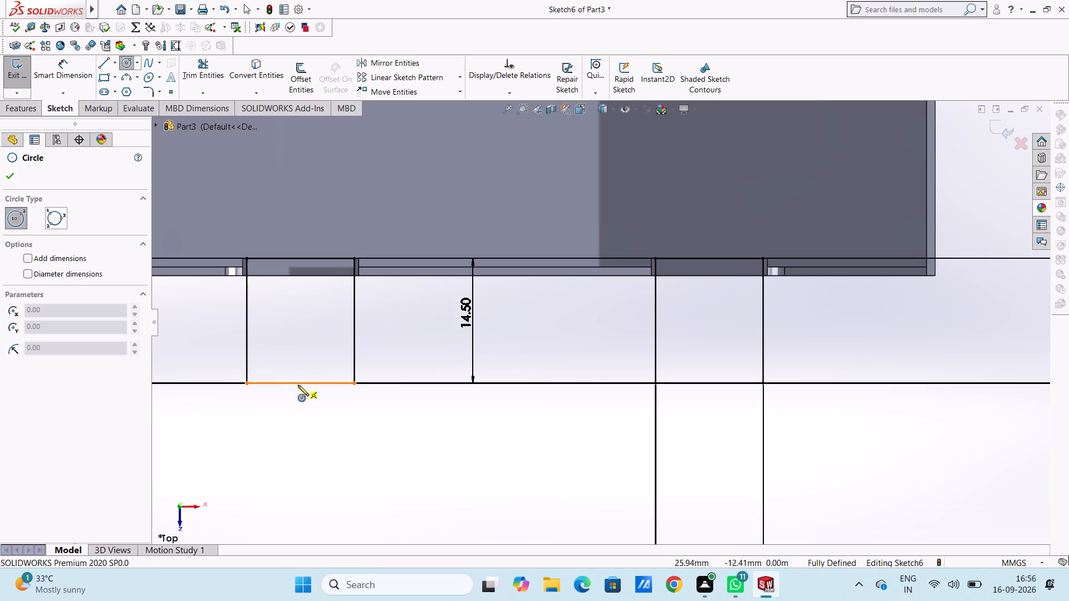
{"action": "left_click", "coordinate": [301, 339]}
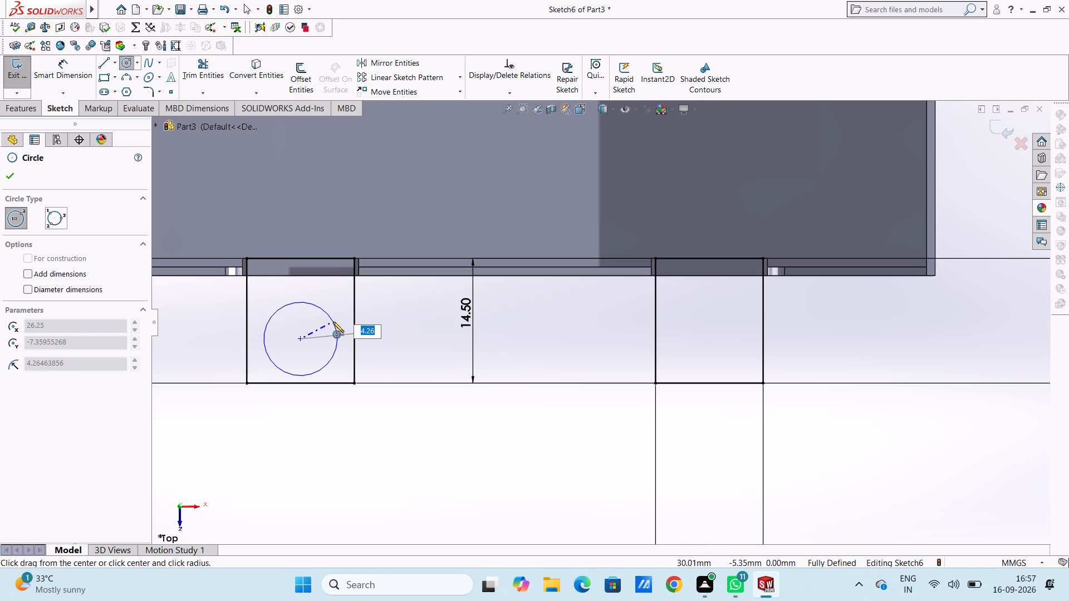
{"action": "type", "text": "2.5"}
{"action": "key", "text": "Return"}
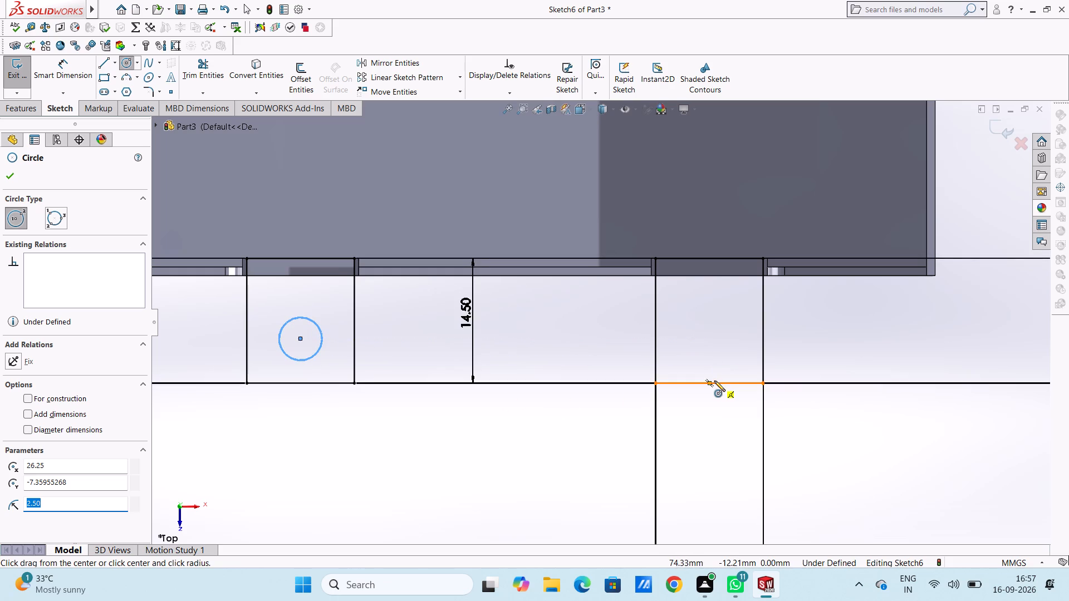
Sketch a matching 2.5 mm radius circle in the far rectangle, centred across its width and level with the first circle.
{"action": "left_click", "coordinate": [714, 338]}
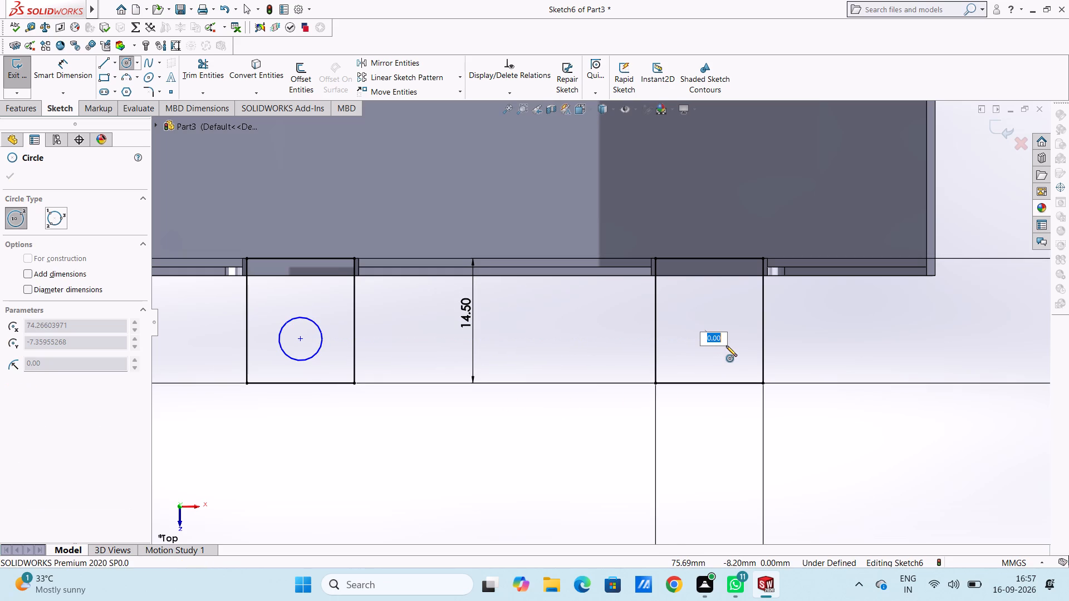
{"action": "key", "text": "Escape"}
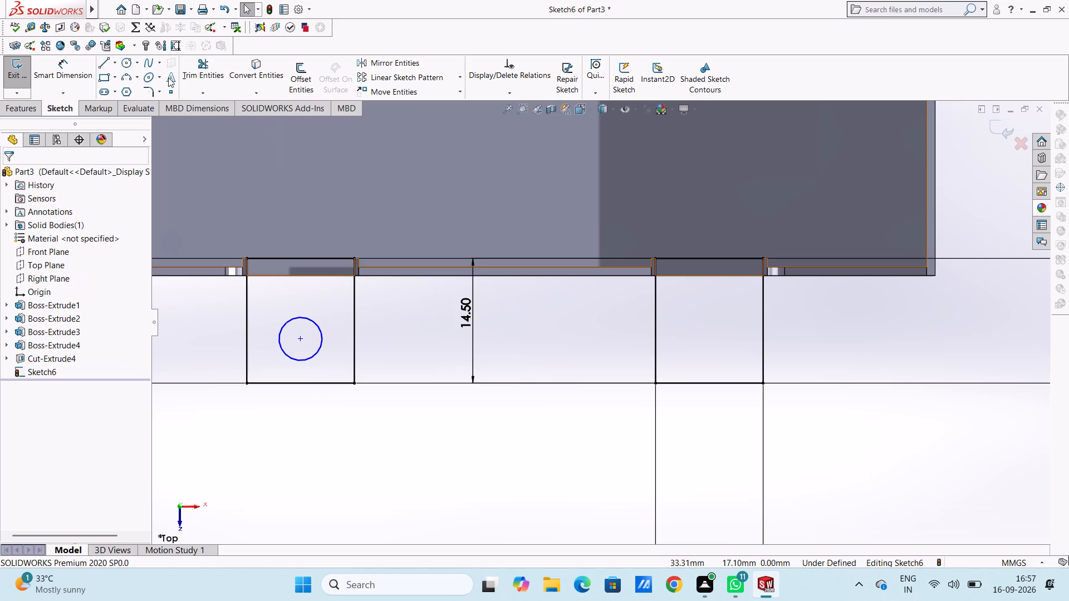
{"action": "left_click", "coordinate": [127, 59]}
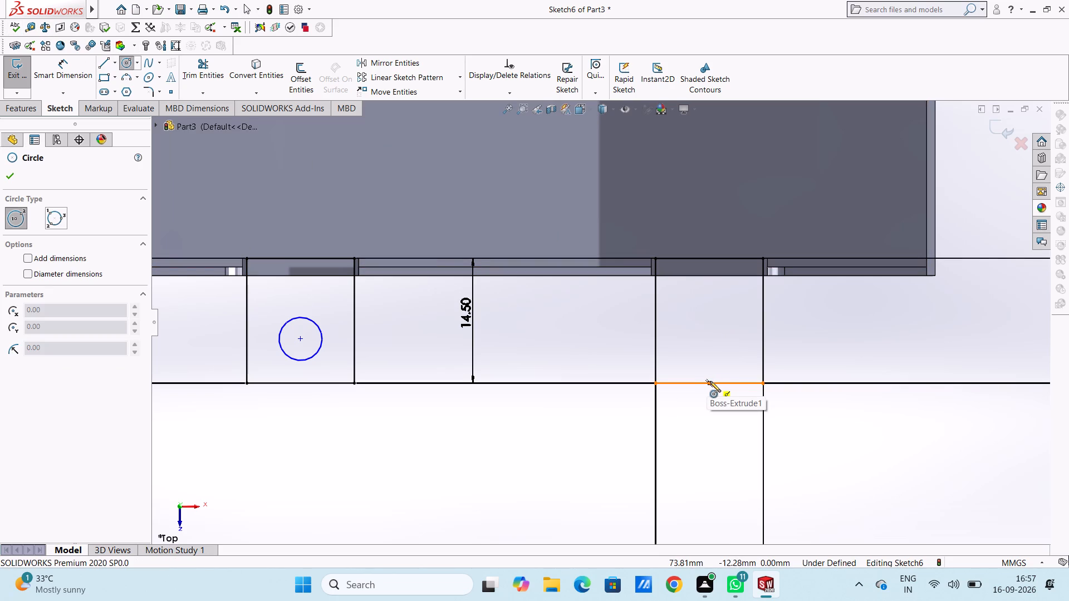
{"action": "left_click", "coordinate": [710, 336]}
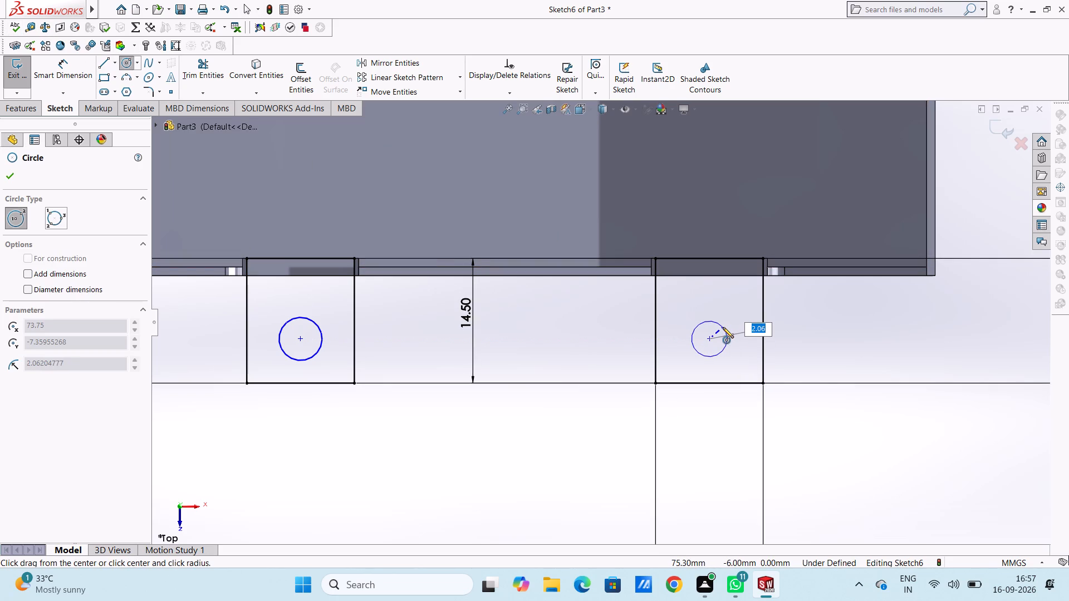
{"action": "type", "text": "2.5"}
{"action": "key", "text": "Return"}
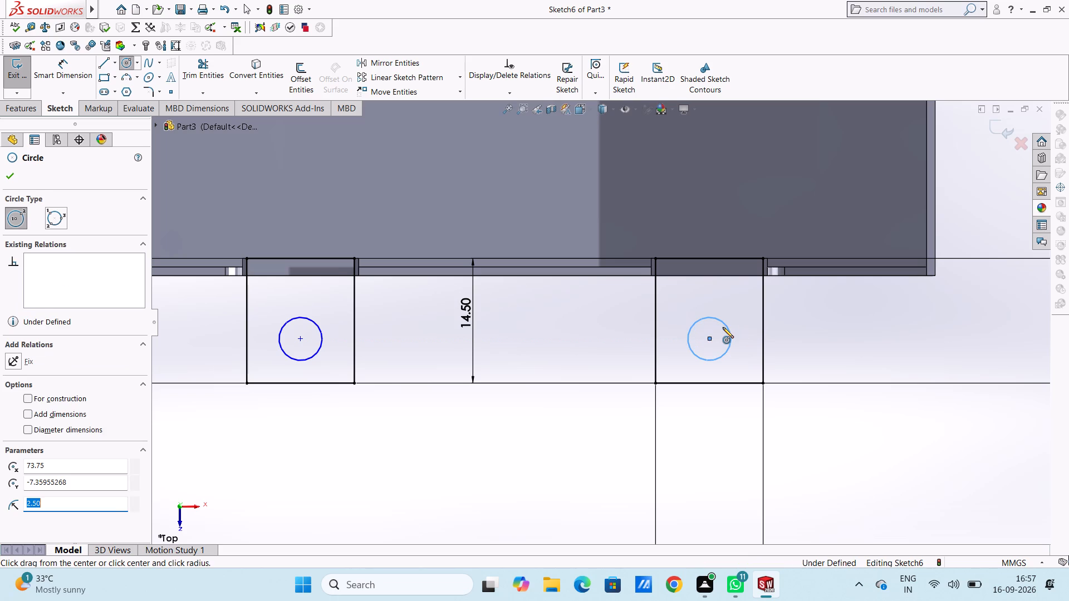
{"action": "key", "text": "Escape"}
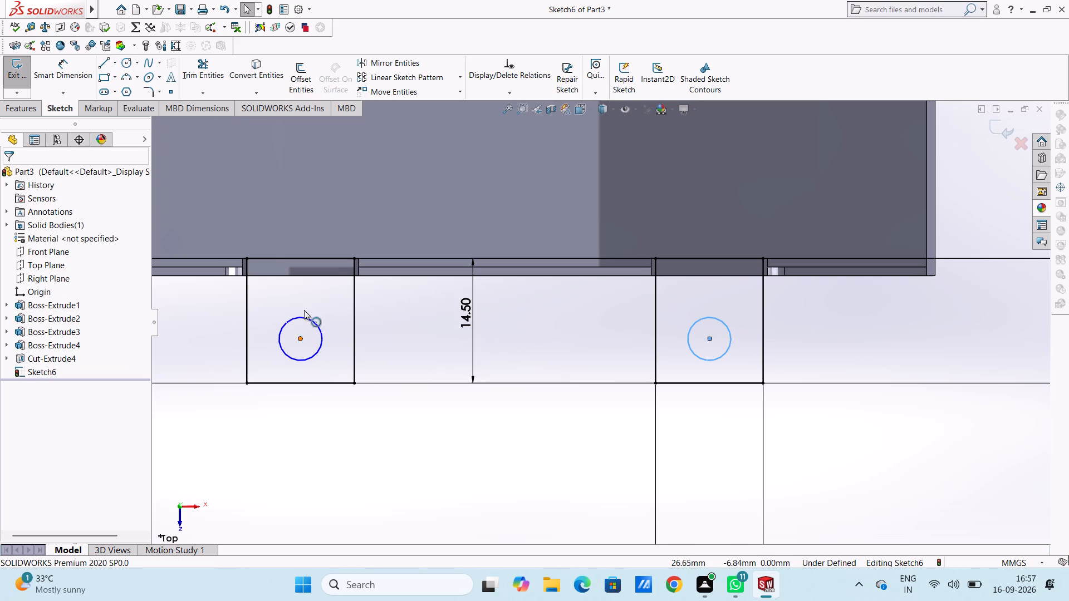
Dimension the diameters of both flange circles at 5 mm.
{"action": "left_click", "coordinate": [68, 68]}
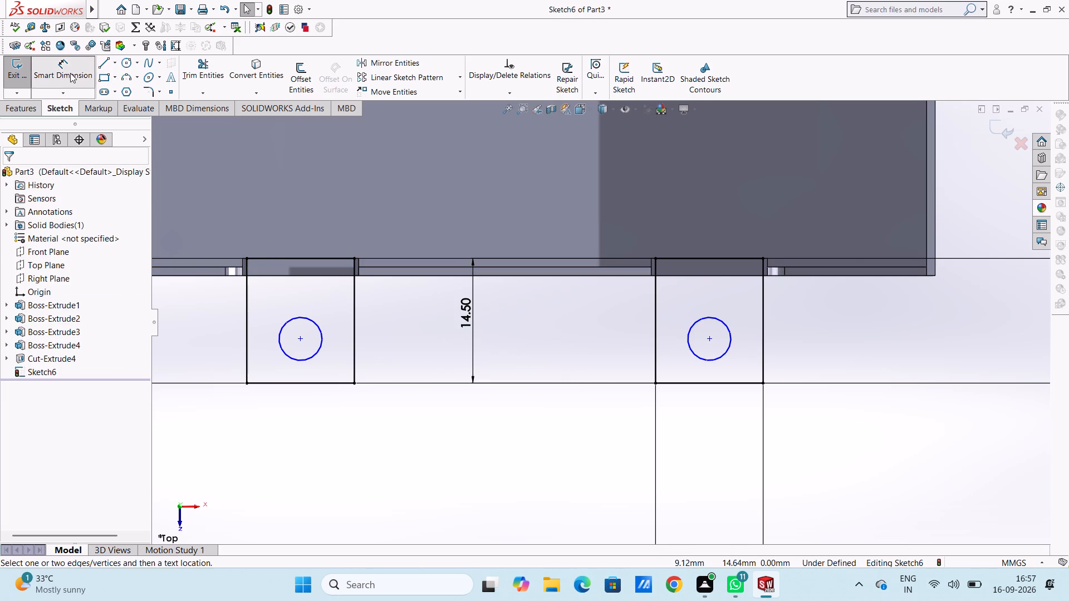
{"action": "scroll", "coordinate": [250, 353], "scroll_direction": "up", "scroll_amount": 2}
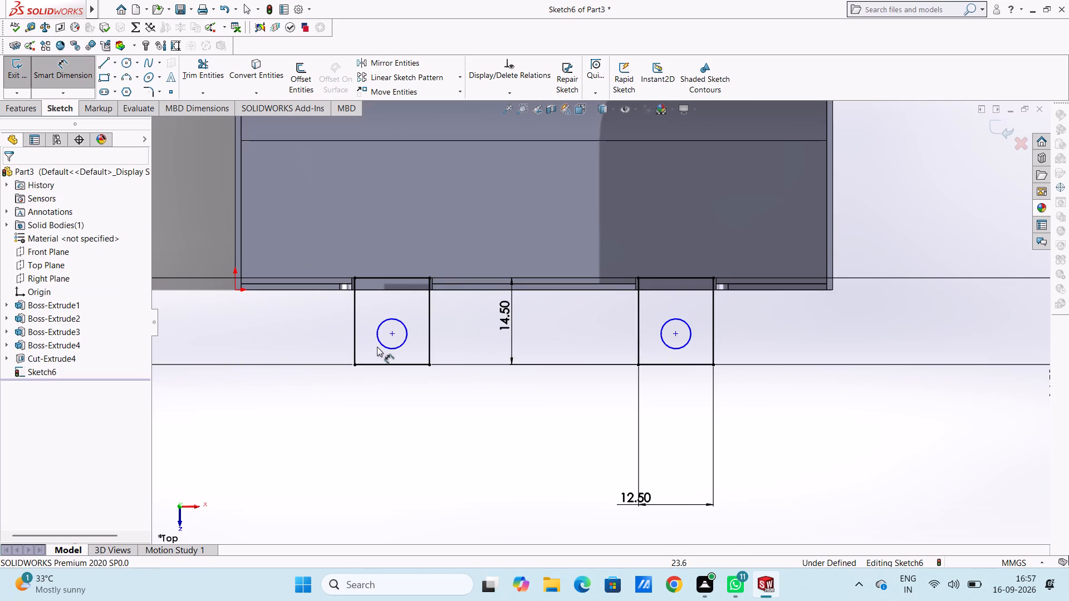
{"action": "left_click", "coordinate": [383, 344]}
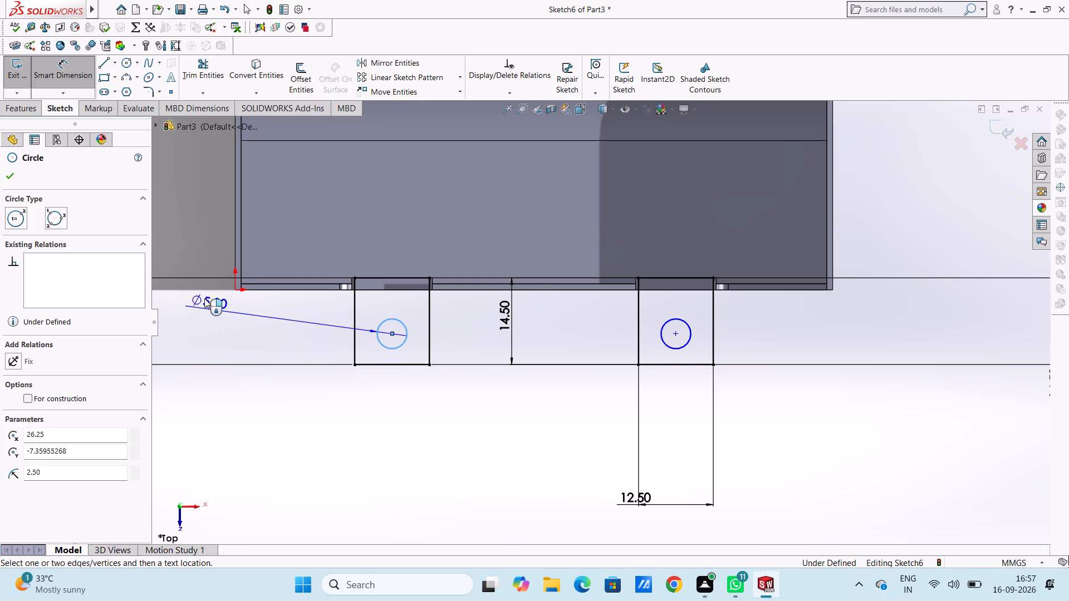
{"action": "left_click", "coordinate": [191, 243]}
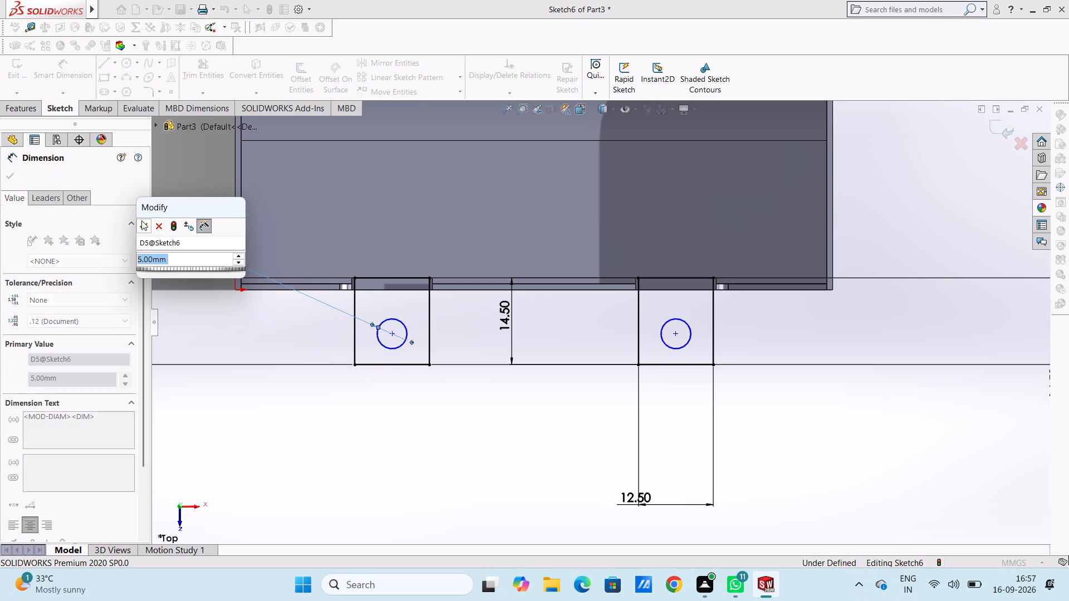
{"action": "left_click", "coordinate": [144, 222]}
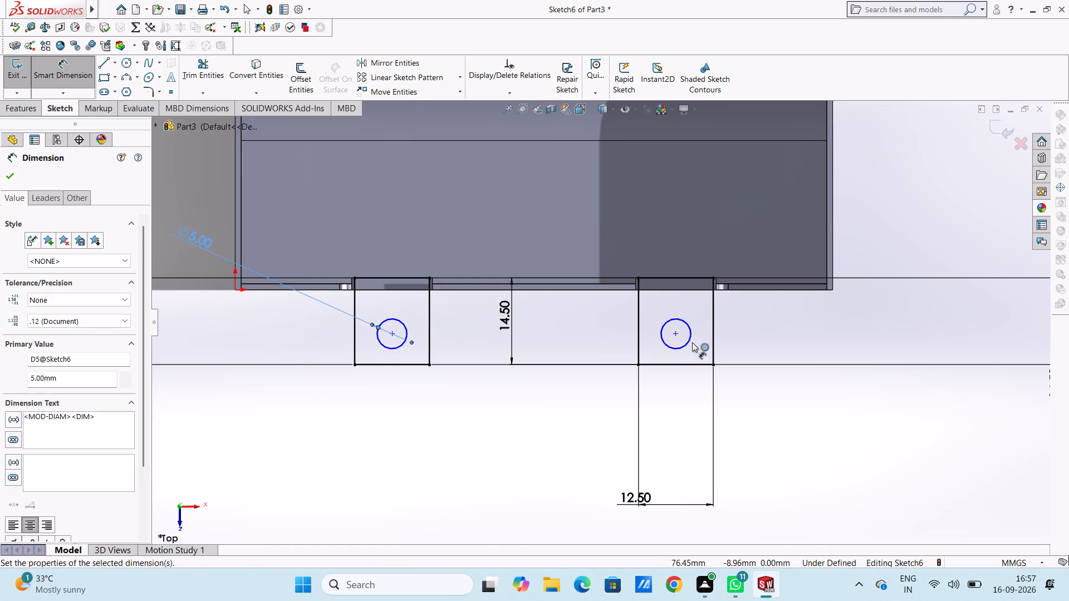
{"action": "left_click", "coordinate": [690, 337]}
{"action": "left_click", "coordinate": [921, 242]}
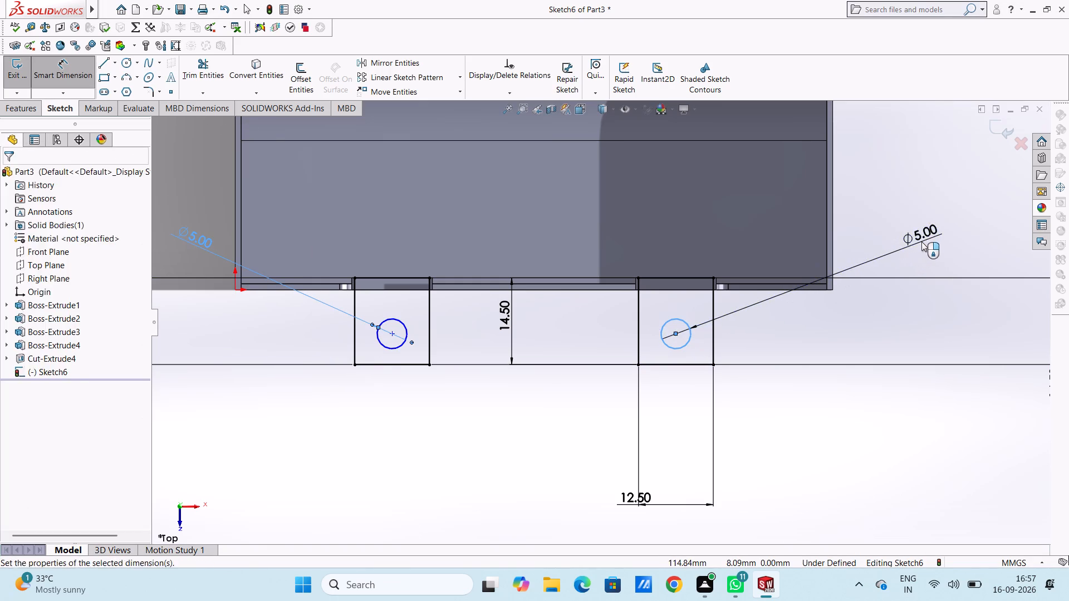
{"action": "left_click", "coordinate": [877, 226]}
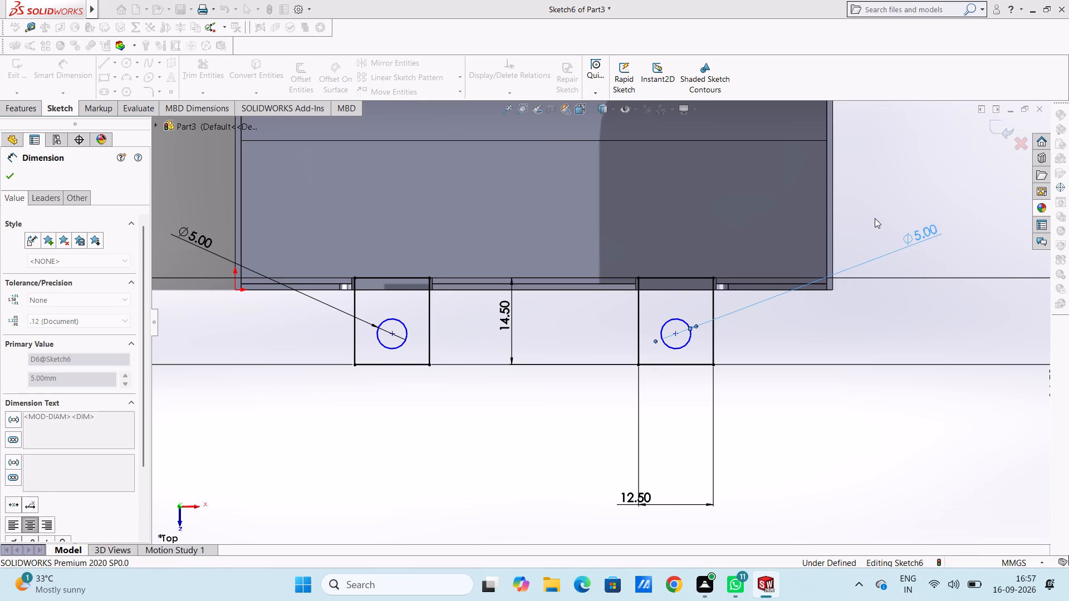
{"action": "left_click", "coordinate": [879, 200]}
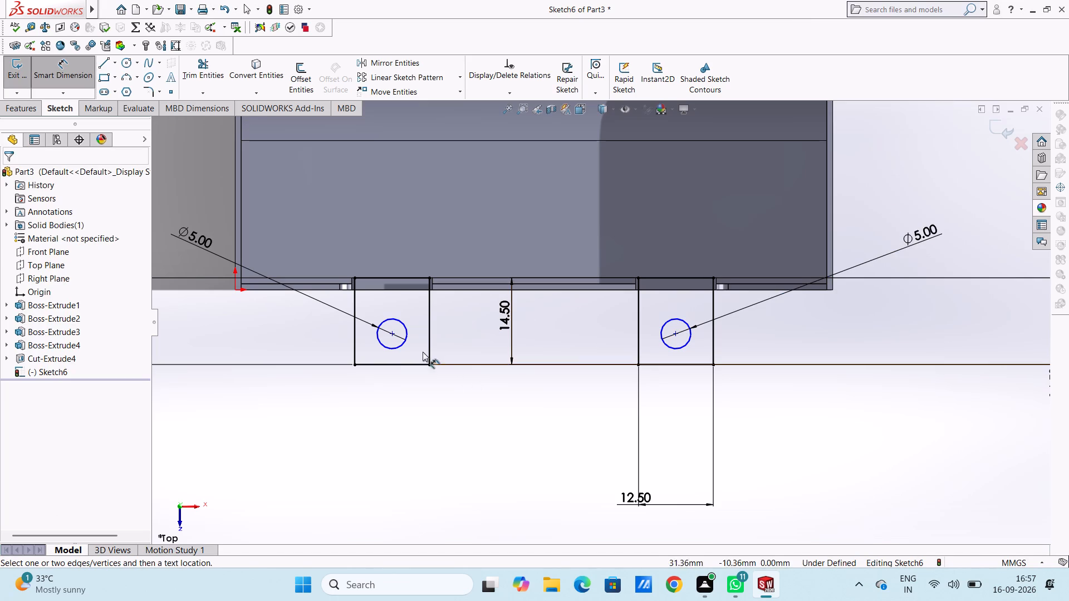
Dimension the distance from the origin-side circle's centre to the outer edge of its outline.
{"action": "left_click", "coordinate": [392, 332]}
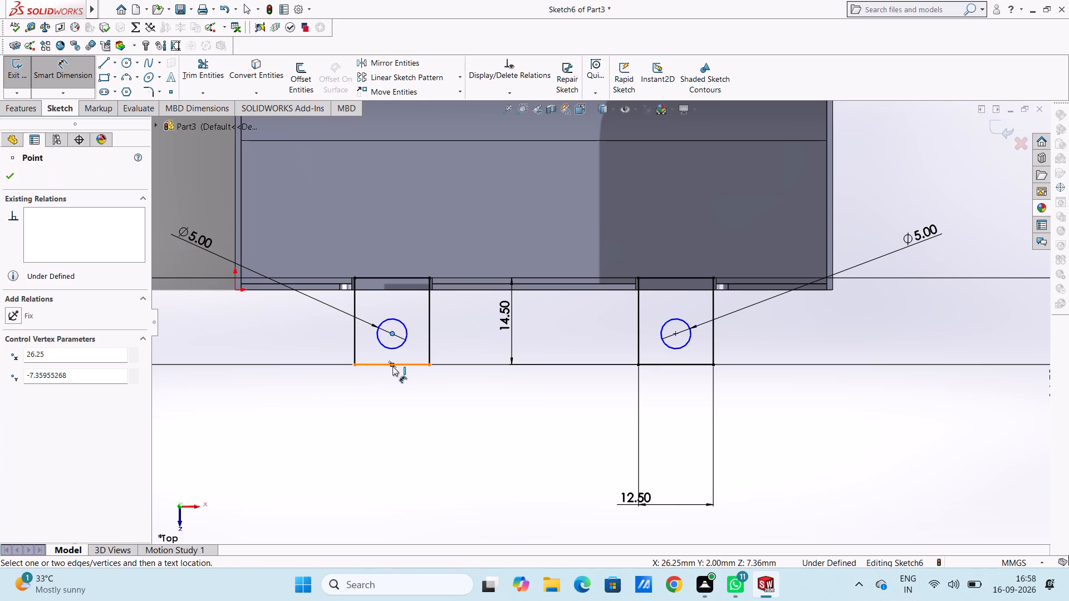
{"action": "left_click", "coordinate": [399, 365]}
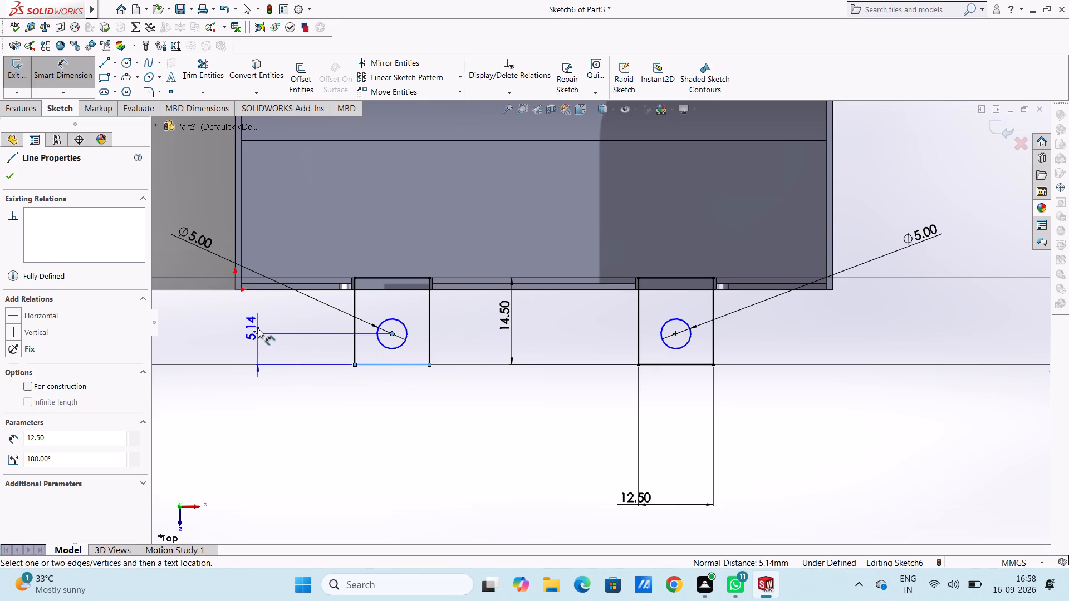
{"action": "left_click", "coordinate": [258, 328]}
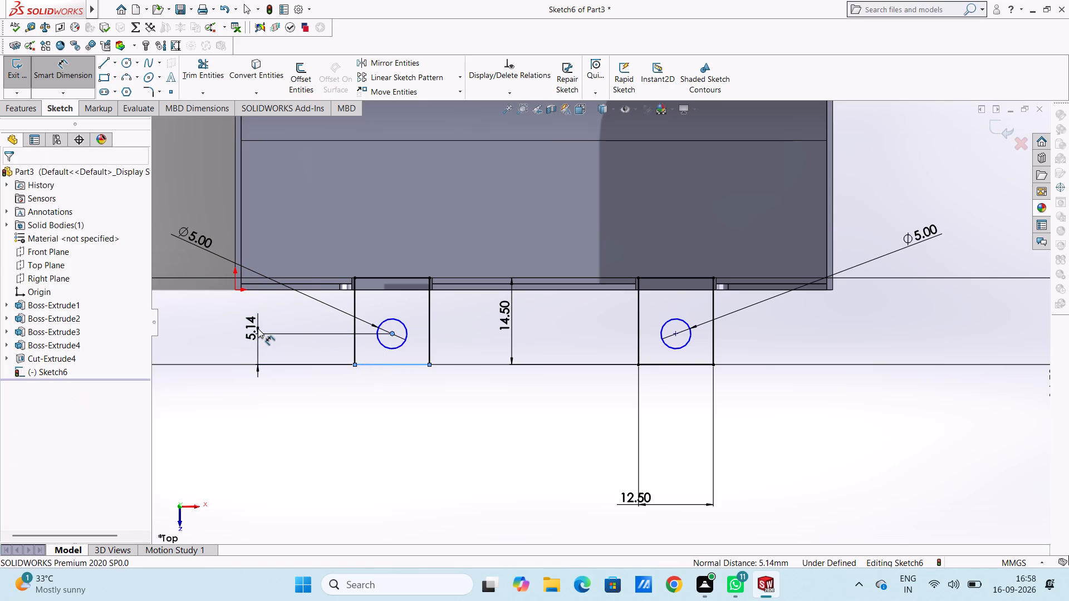
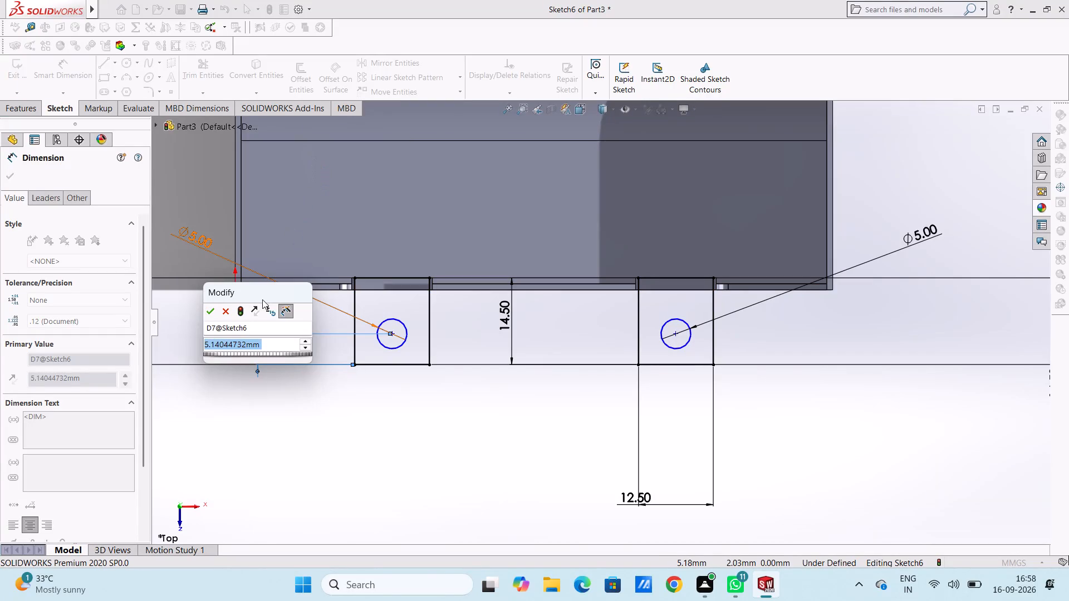
Set the distance from the origin-side circle's centre to the outline's outer edge to 5 mm.
{"action": "key", "text": "5"}
{"action": "key", "text": "Return"}
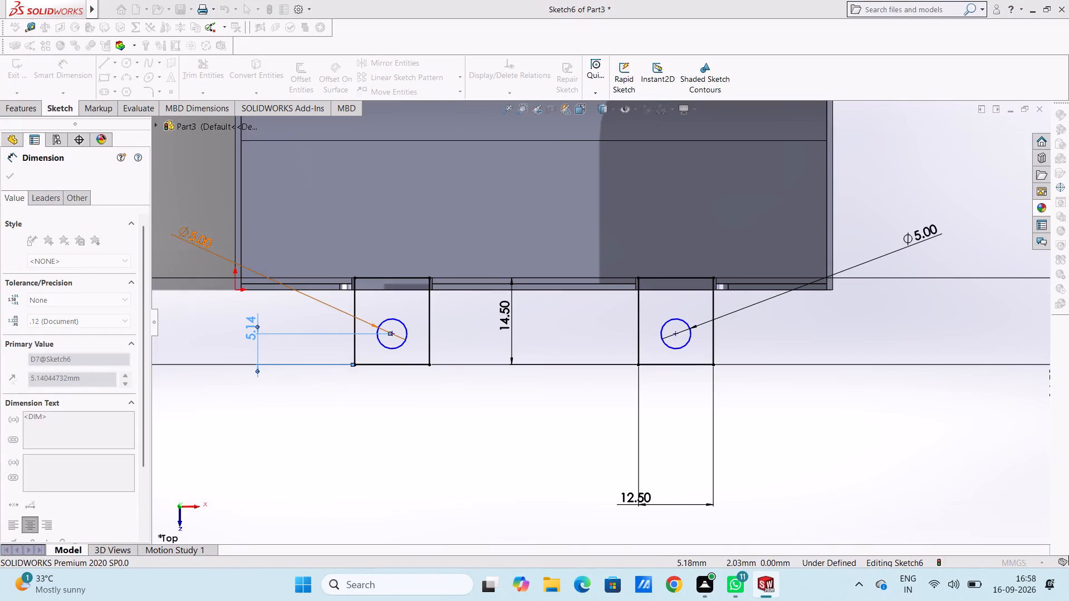
{"action": "left_click", "coordinate": [293, 441]}
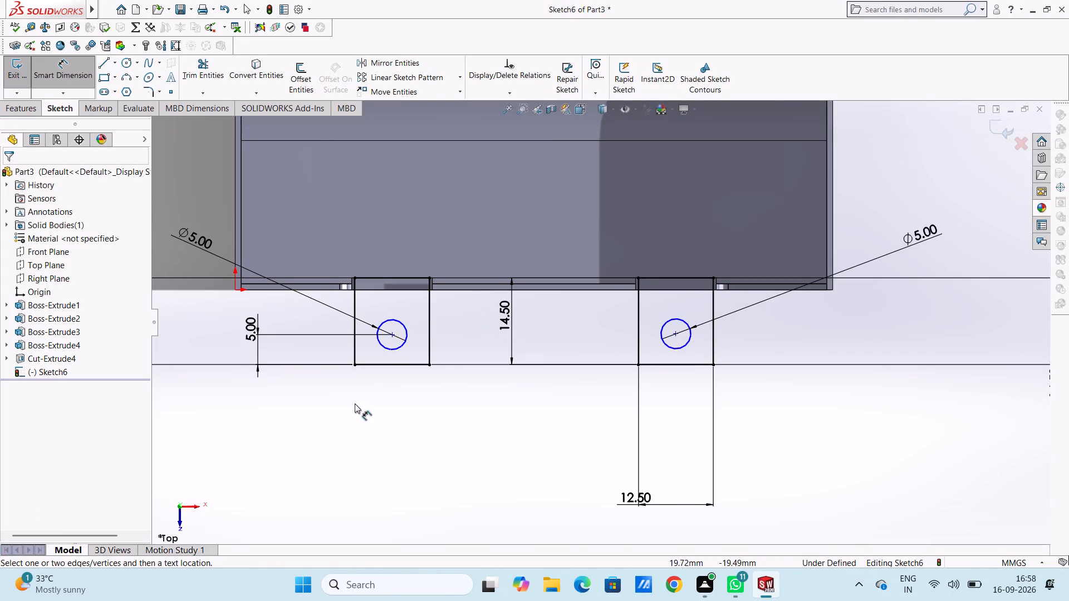
Dimension the distance from the origin-side circle's centre to the outline's side edge facing the far rectangle.
{"action": "left_click", "coordinate": [393, 335]}
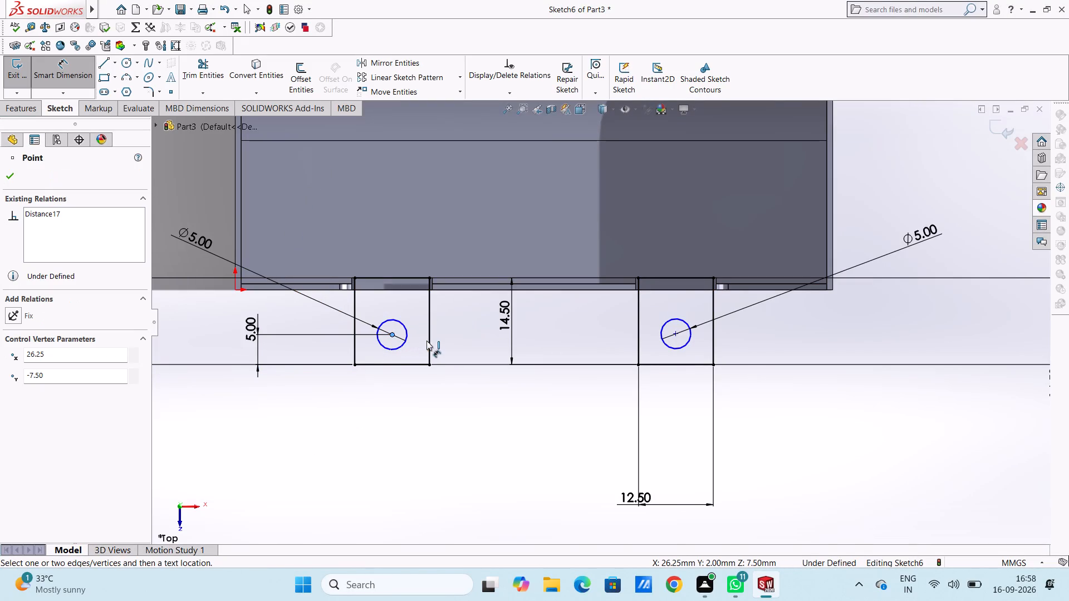
{"action": "left_click", "coordinate": [428, 341]}
{"action": "left_click", "coordinate": [404, 437]}
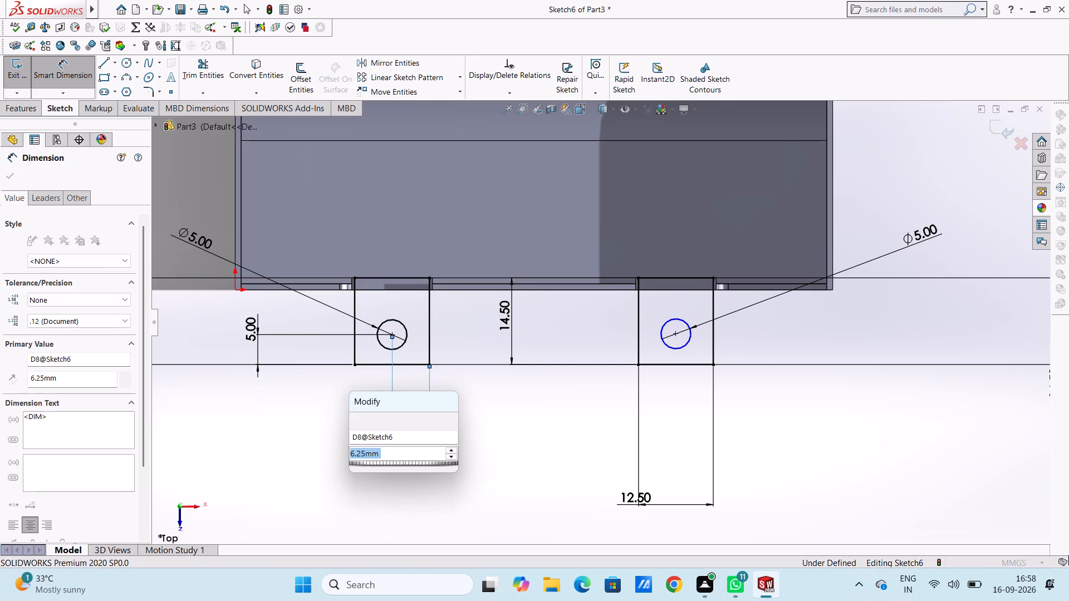
{"action": "left_click", "coordinate": [356, 421]}
{"action": "left_click", "coordinate": [283, 414]}
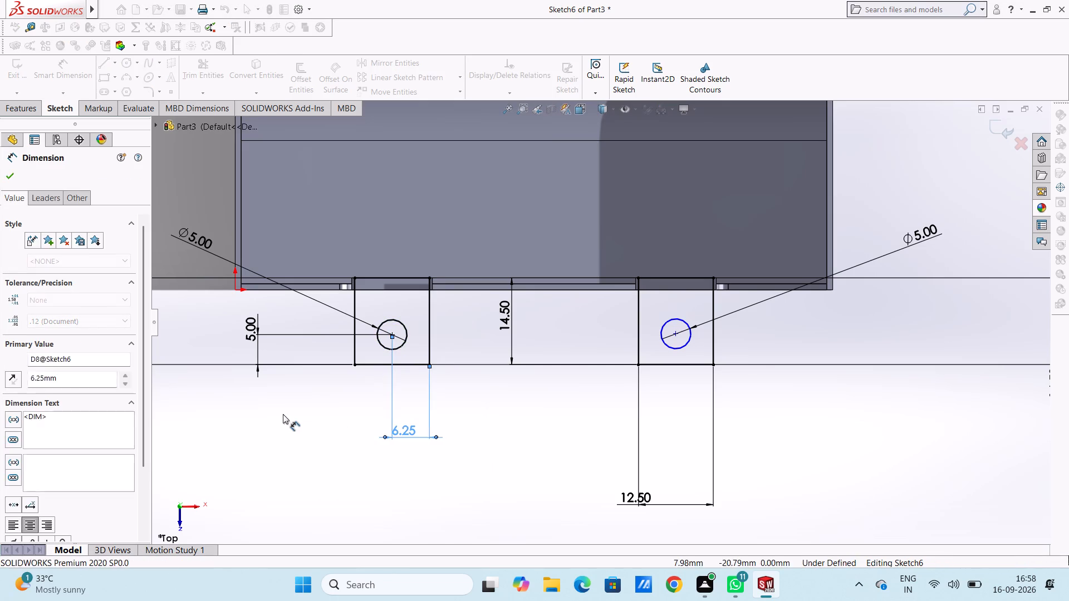
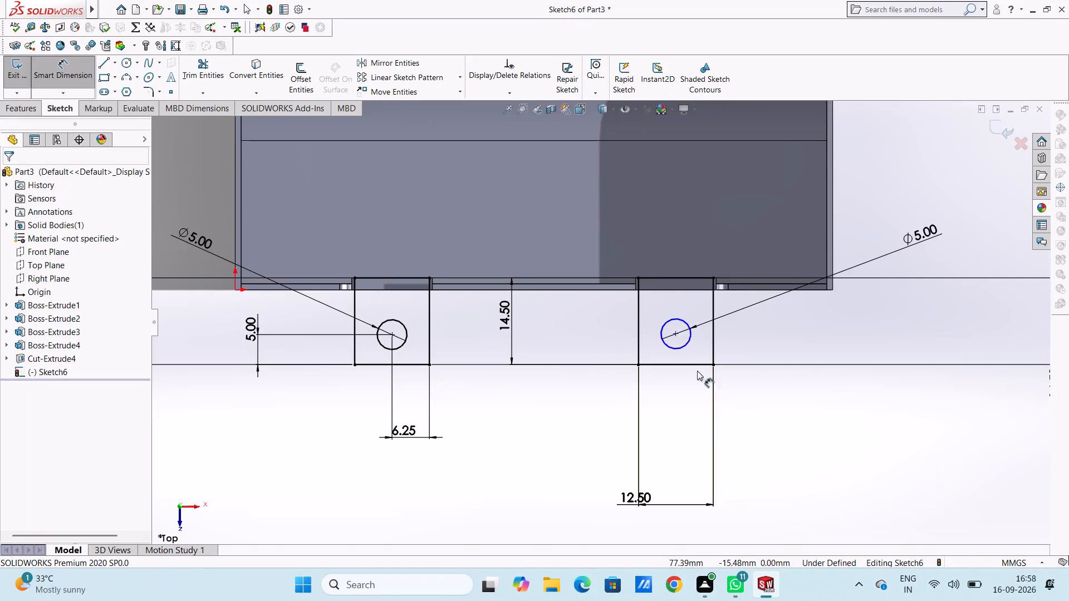
Set the distance from the far circle's centre to its rectangle's outer edge to 6 mm.
{"action": "left_click", "coordinate": [675, 333]}
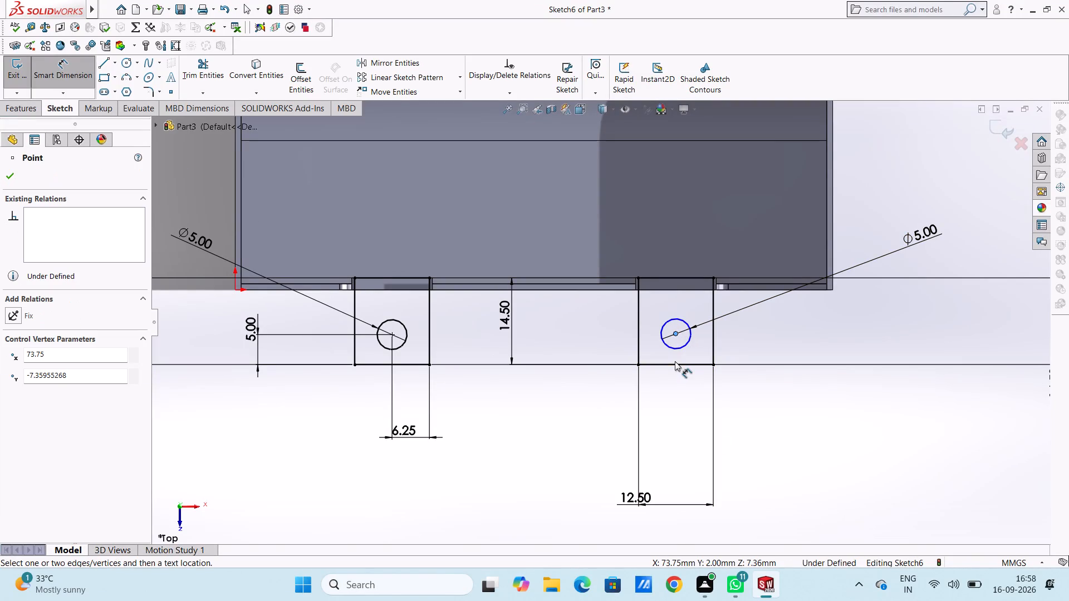
{"action": "left_click", "coordinate": [675, 361]}
{"action": "left_click", "coordinate": [675, 363]}
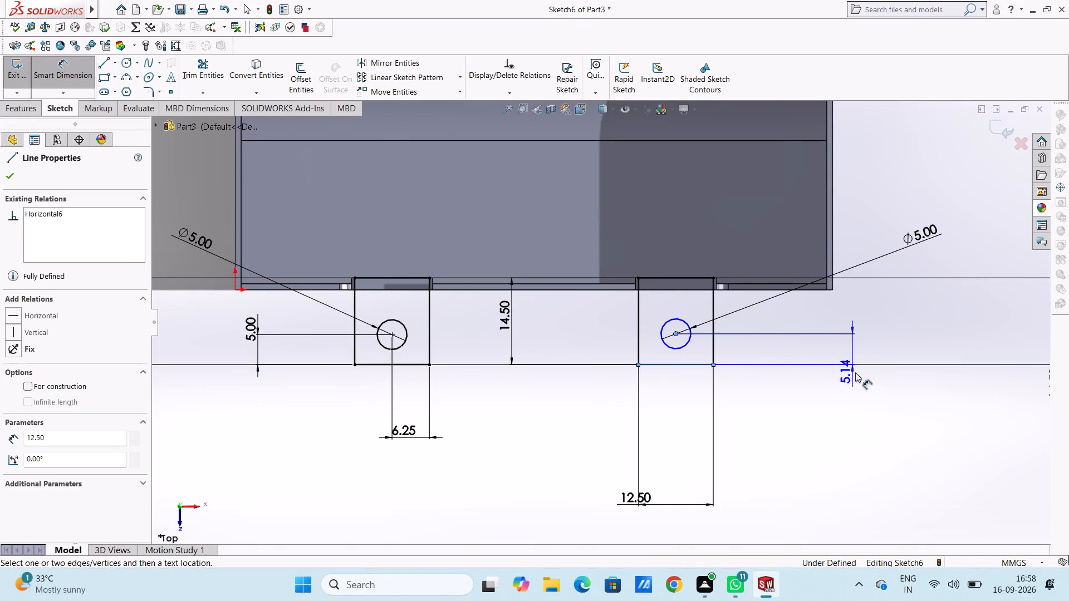
{"action": "left_click", "coordinate": [875, 370]}
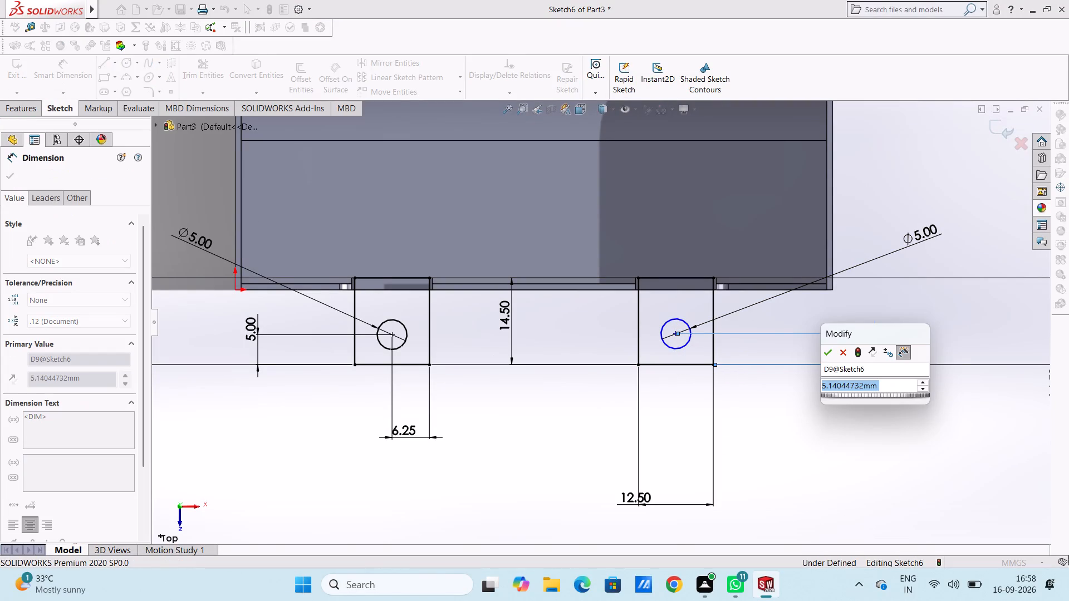
{"action": "key", "text": "6"}
{"action": "key", "text": "Return"}
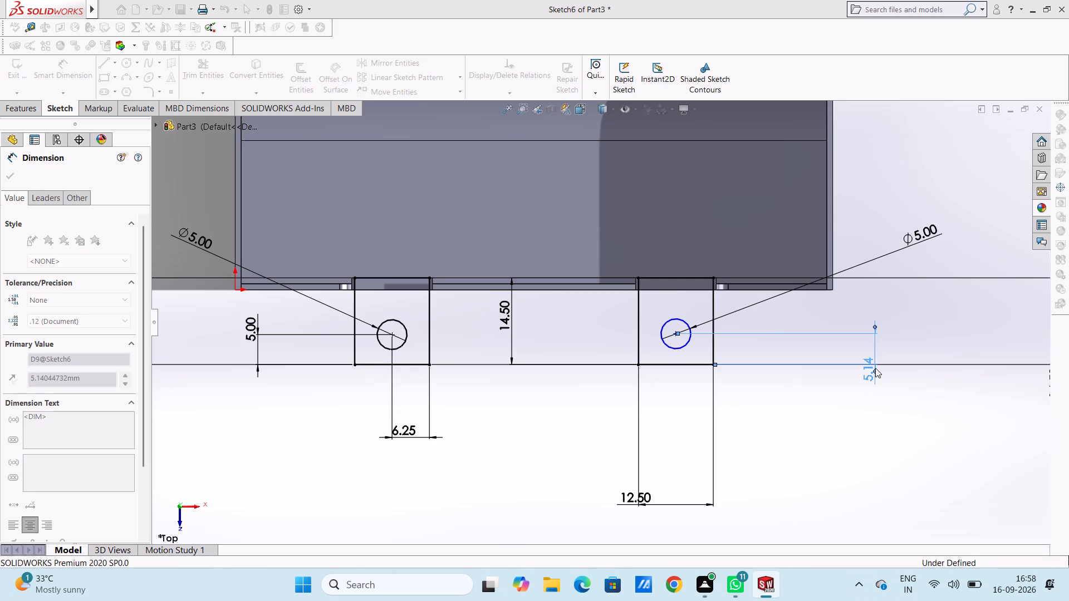
{"action": "left_click", "coordinate": [829, 353]}
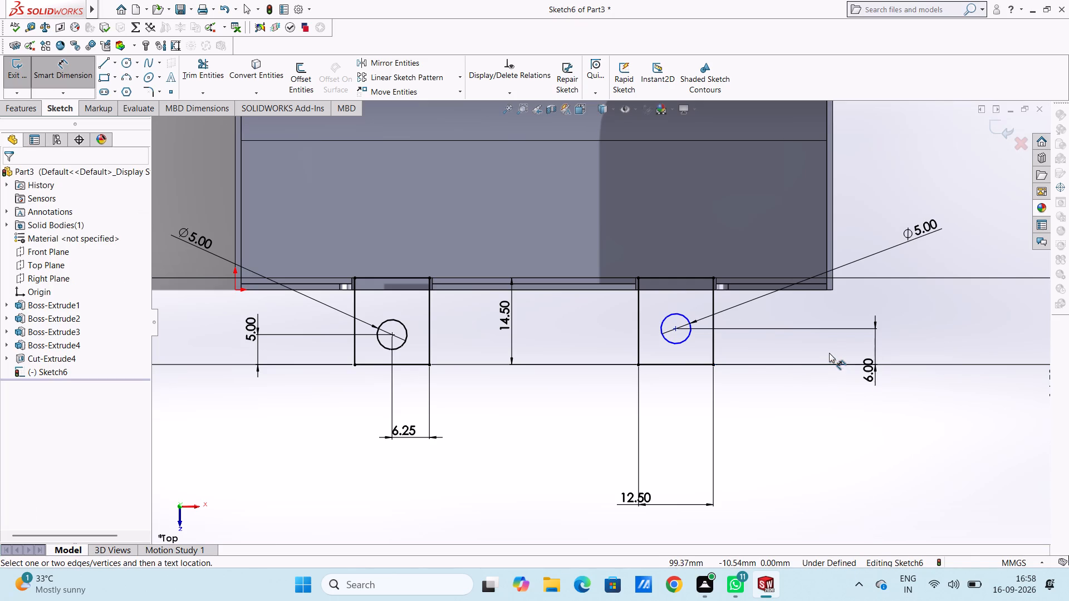
Dimension the distance from the far circle's centre to its rectangle's side edge facing away from the origin.
{"action": "left_click", "coordinate": [674, 329]}
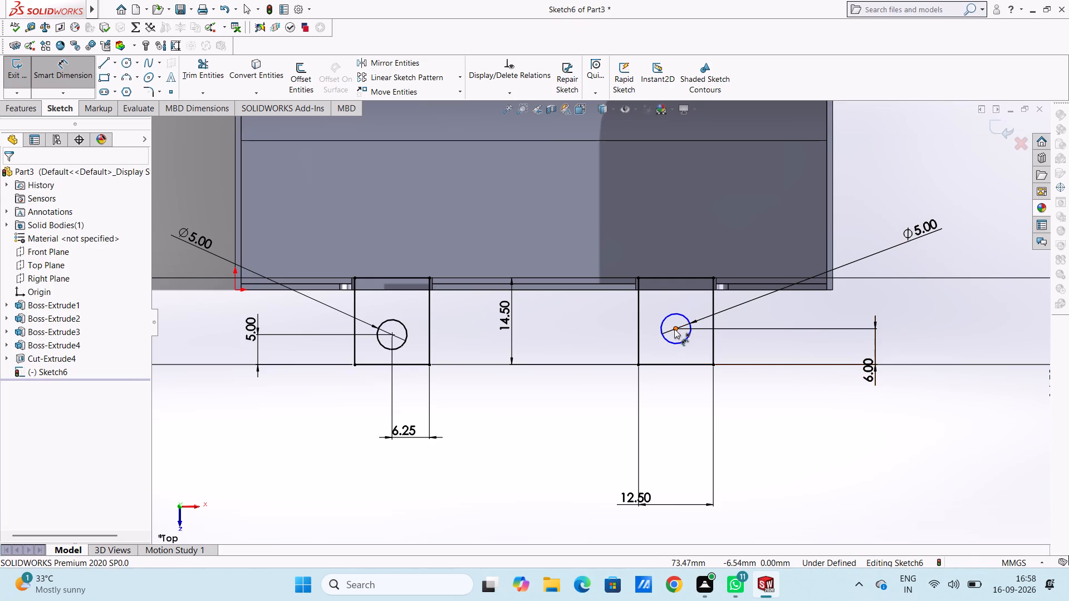
{"action": "left_click", "coordinate": [712, 325]}
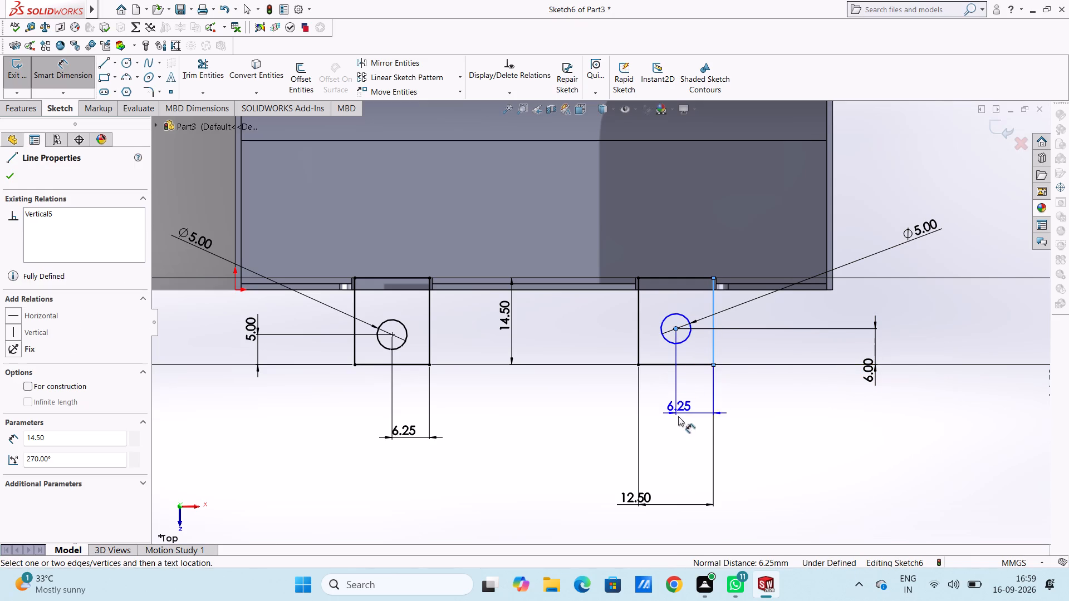
{"action": "left_click", "coordinate": [674, 435]}
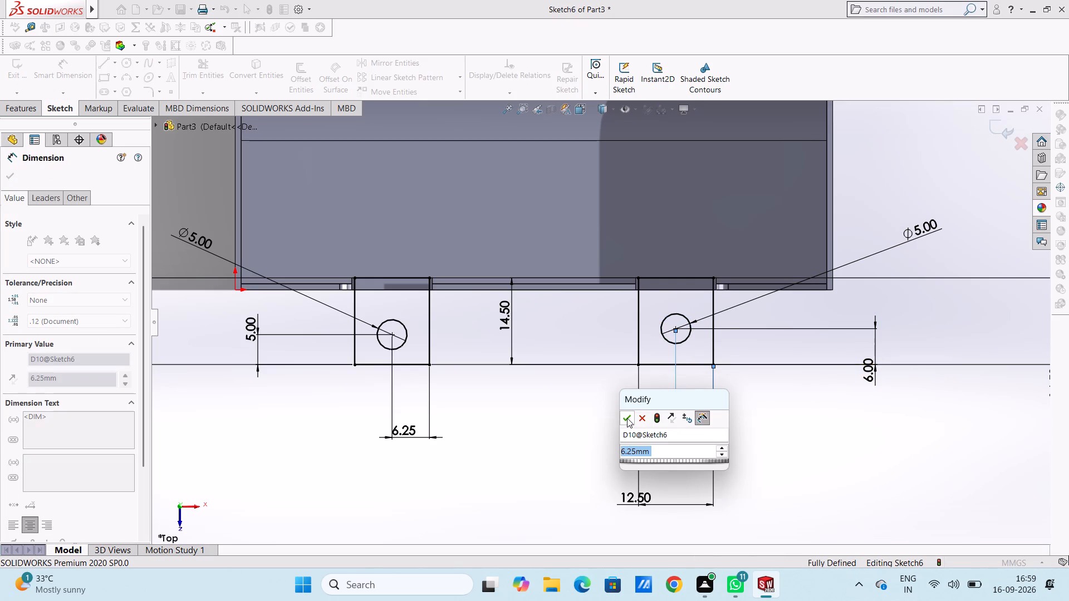
{"action": "left_click", "coordinate": [627, 418]}
{"action": "left_click", "coordinate": [586, 423]}
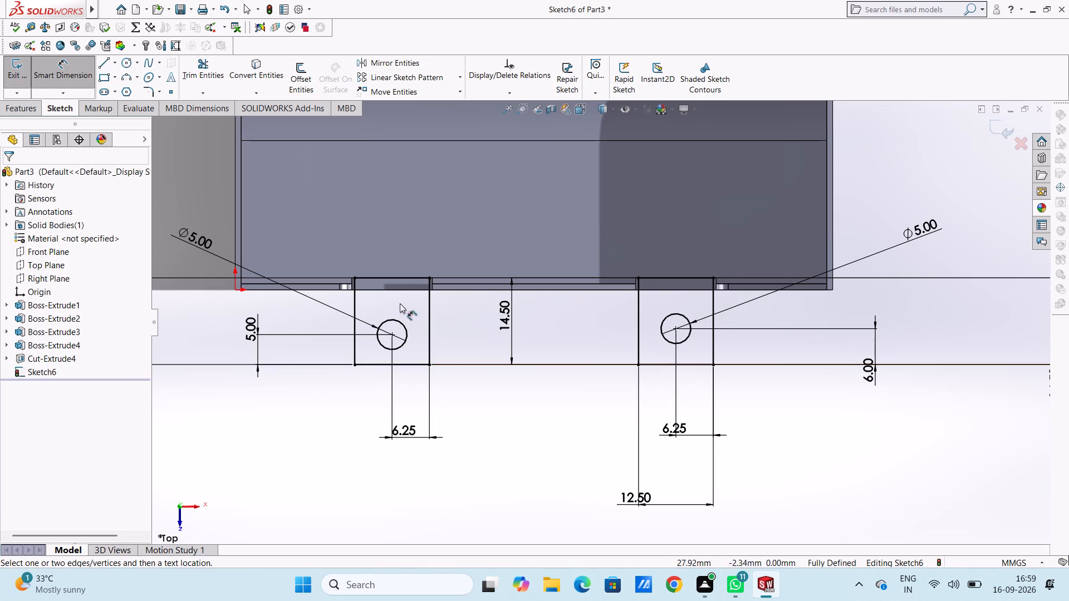
Set the distance from the origin-side circle's centre to its rectangle's outer edge to 6 mm.
{"action": "left_click", "coordinate": [253, 326]}
{"action": "left_click", "coordinate": [252, 326]}
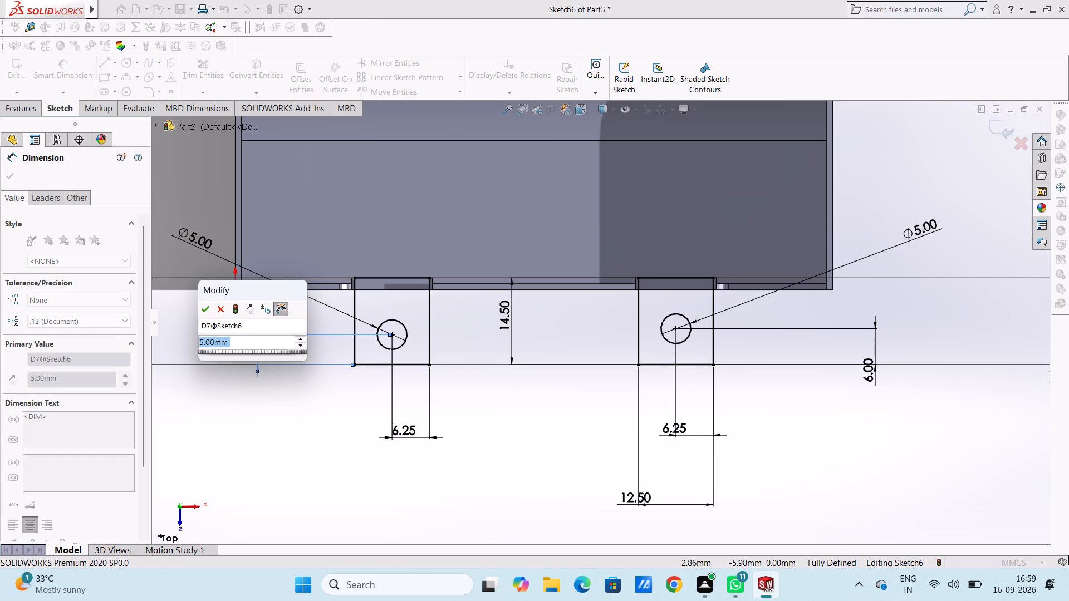
{"action": "key", "text": "6"}
{"action": "key", "text": "Return"}
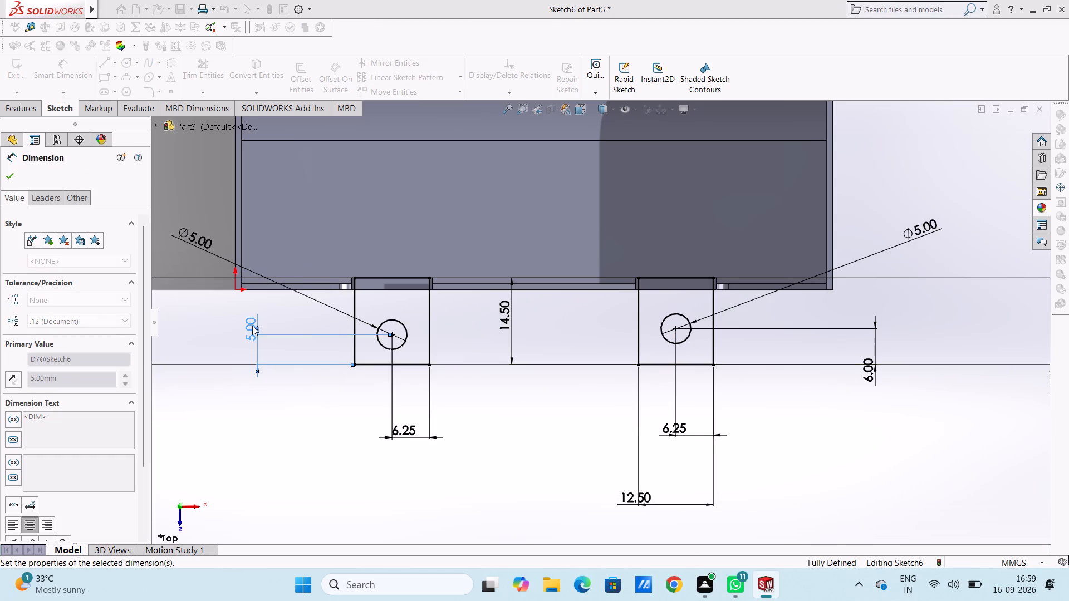
{"action": "left_click", "coordinate": [303, 402]}
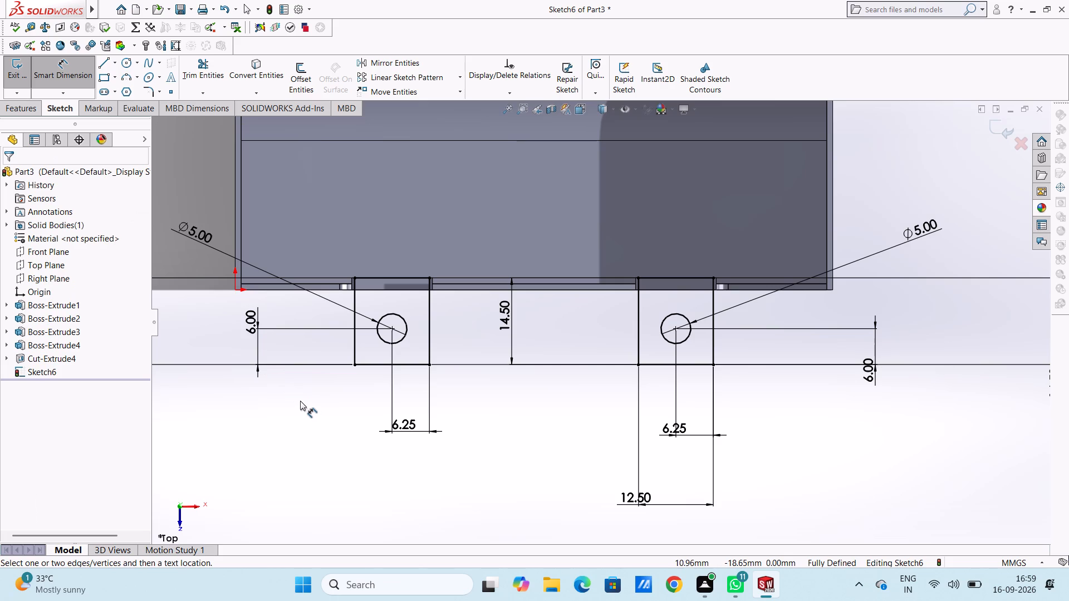
{"action": "key", "text": "Escape"}
{"action": "key", "text": "Escape"}
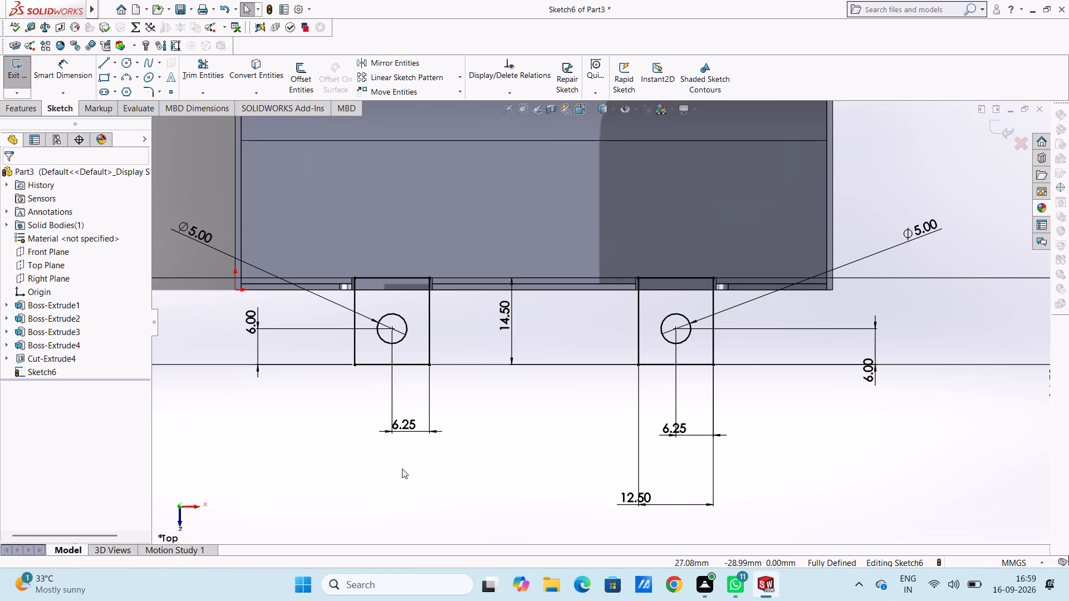
Extrude the two holed flange outlines as a blind 2 mm boss in the reversed direction.
{"action": "middle_click_drag", "start_coordinate": [468, 479], "coordinate": [421, 409]}
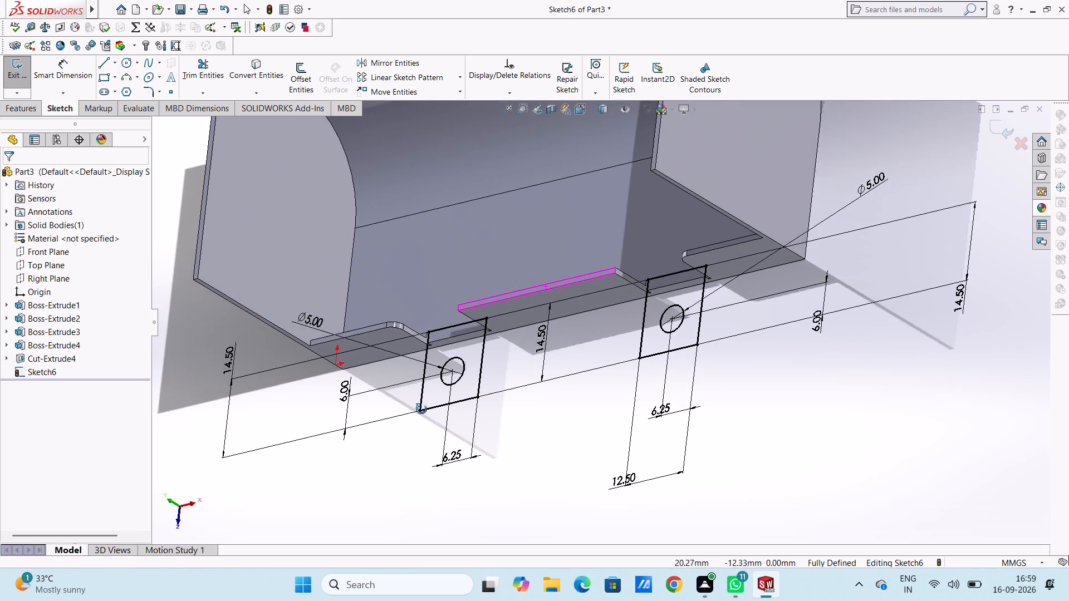
{"action": "middle_click_drag", "start_coordinate": [421, 409], "coordinate": [418, 405]}
{"action": "scroll", "coordinate": [418, 405], "scroll_direction": "up", "scroll_amount": 1}
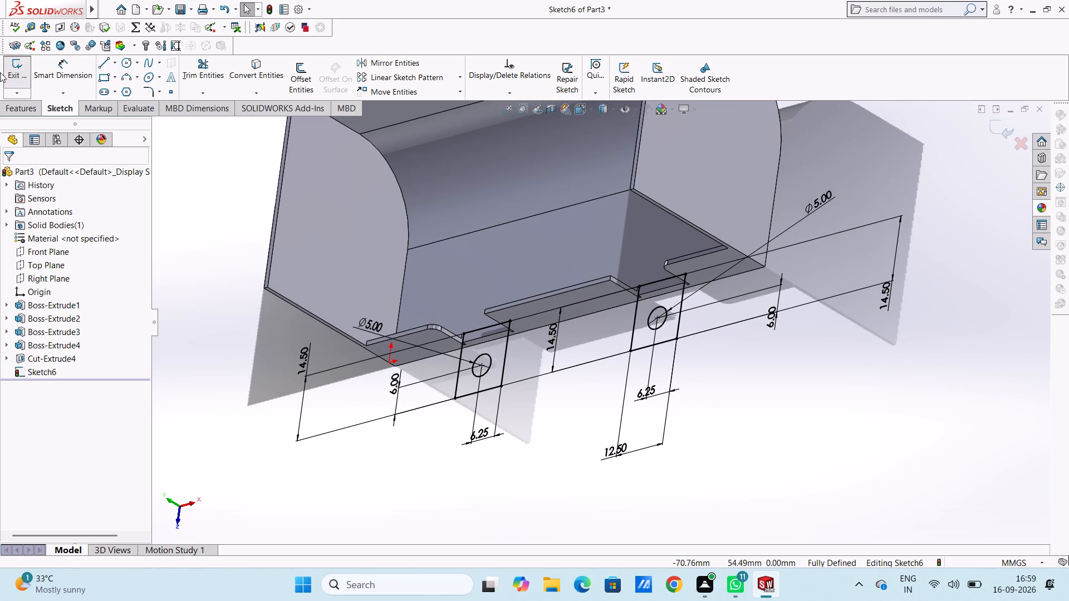
{"action": "left_click", "coordinate": [22, 111]}
{"action": "left_click", "coordinate": [23, 85]}
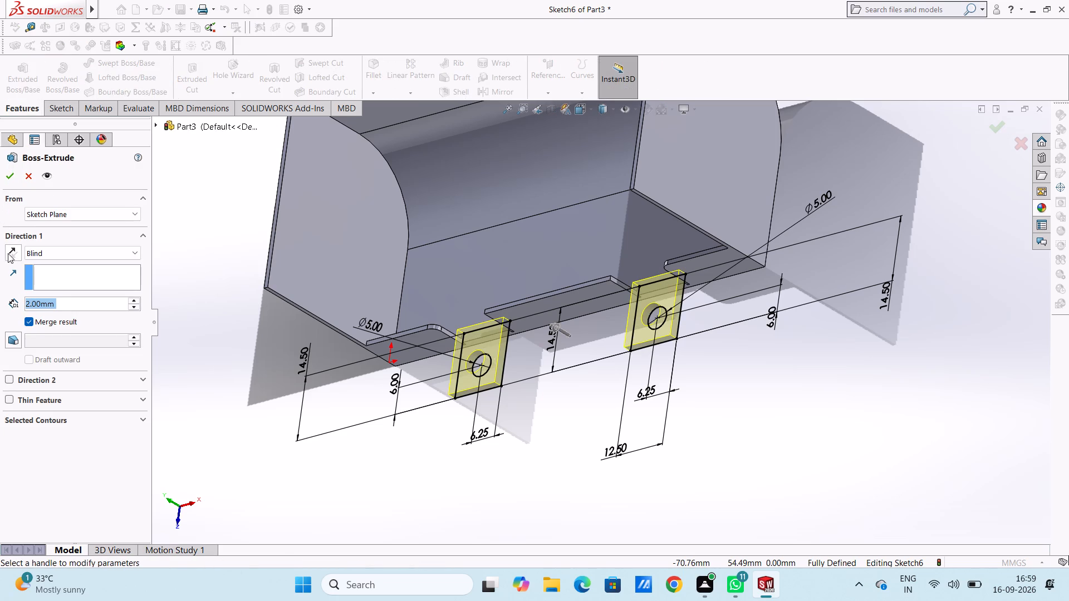
{"action": "left_click", "coordinate": [8, 253]}
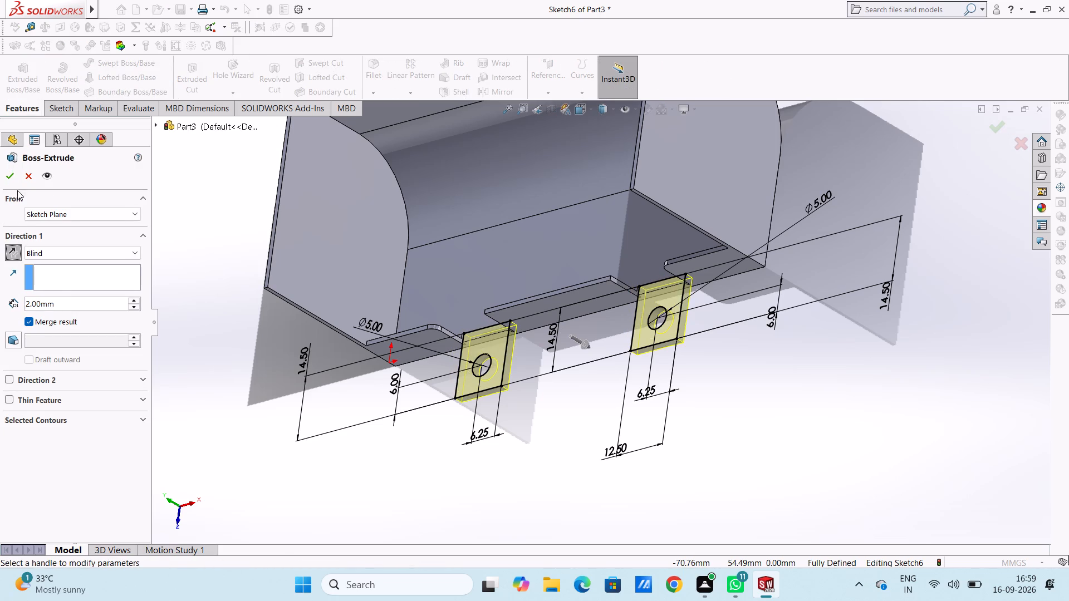
{"action": "left_click", "coordinate": [17, 176]}
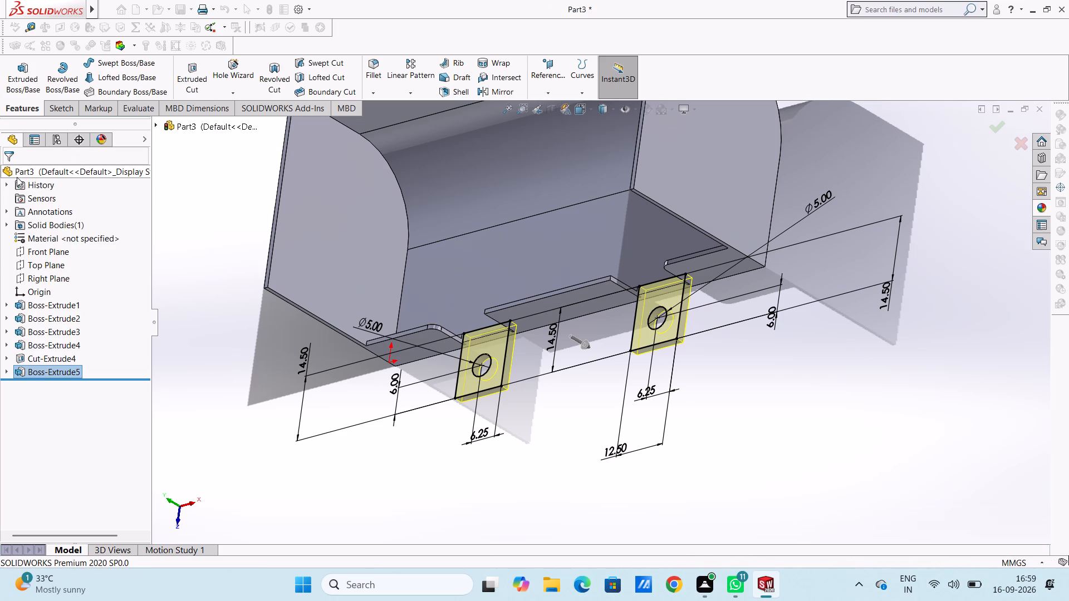
{"action": "left_click", "coordinate": [289, 342]}
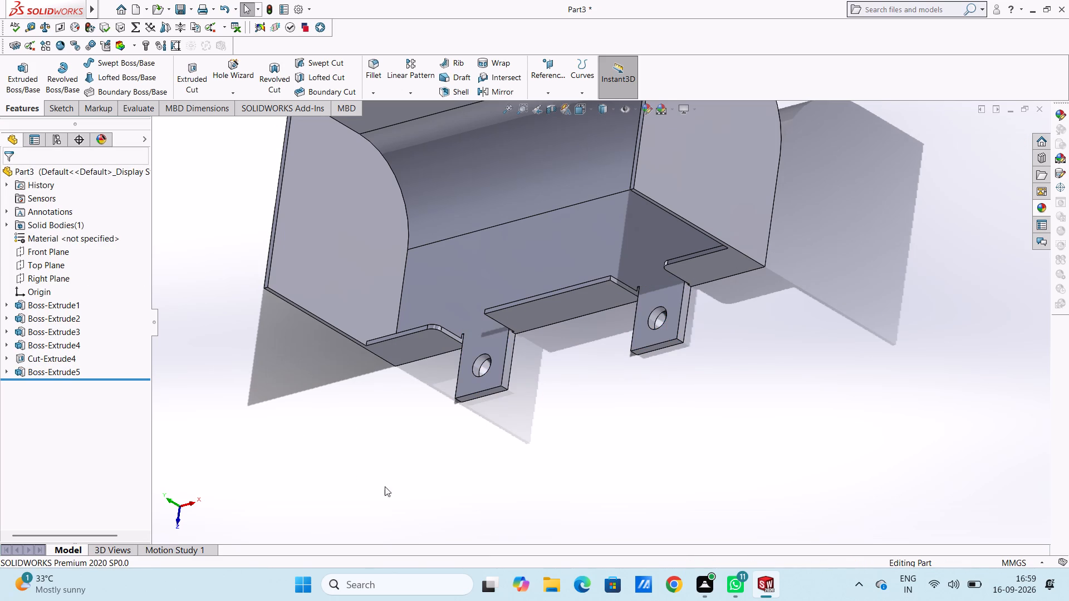
Fillet the two outer corner edges of the flange farther from the origin with a 2 mm radius.
{"action": "scroll", "coordinate": [531, 493], "scroll_direction": "down", "scroll_amount": 3}
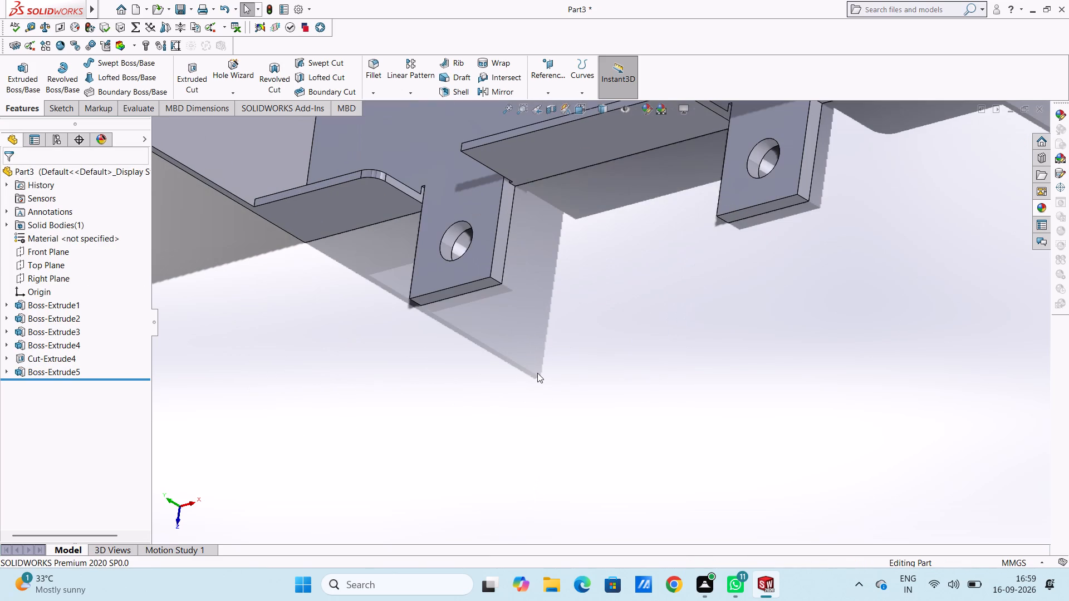
{"action": "key", "text": "ctrl+7"}
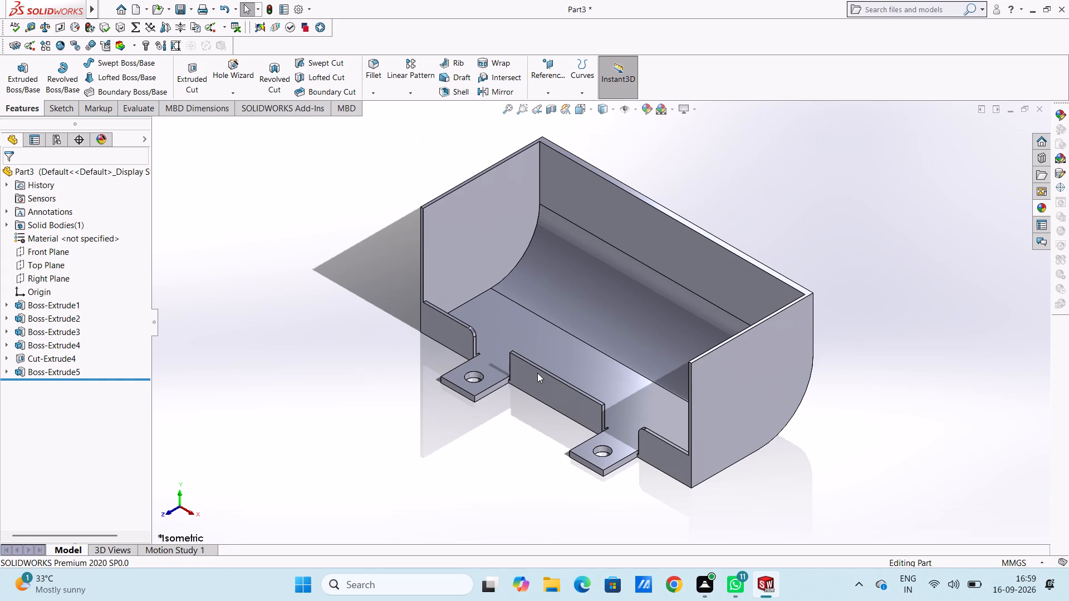
{"action": "left_click", "coordinate": [380, 62]}
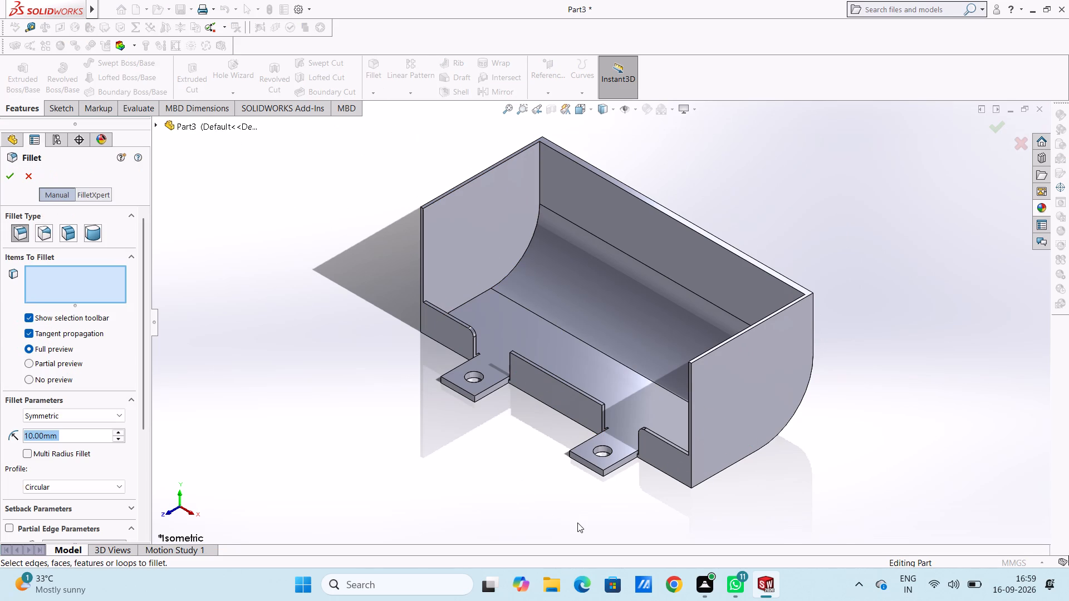
{"action": "key", "text": "2"}
{"action": "key", "text": "Return"}
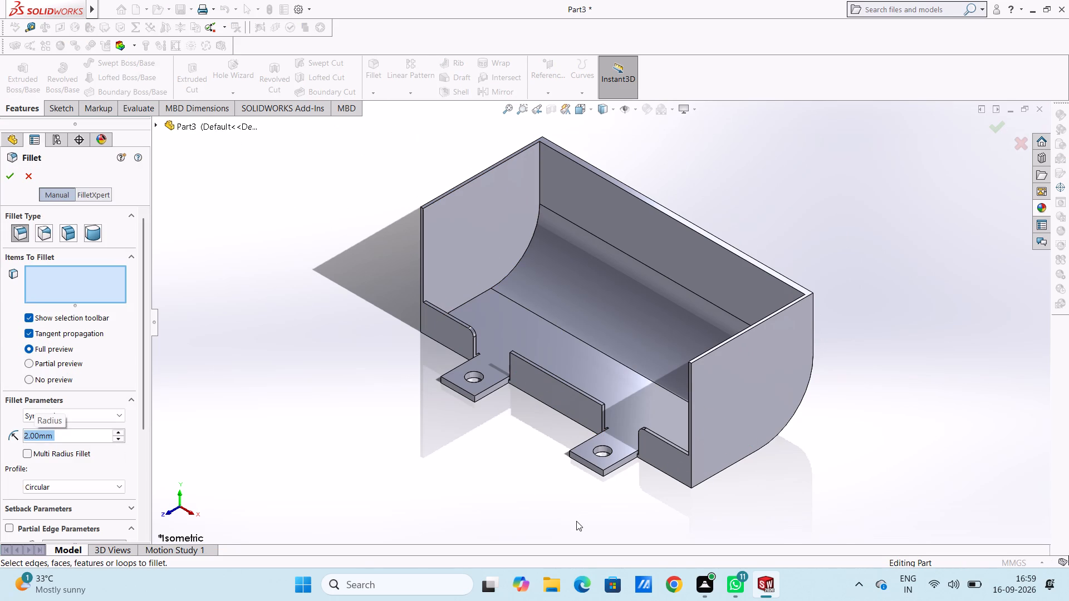
{"action": "scroll", "coordinate": [594, 503], "scroll_direction": "down", "scroll_amount": 6}
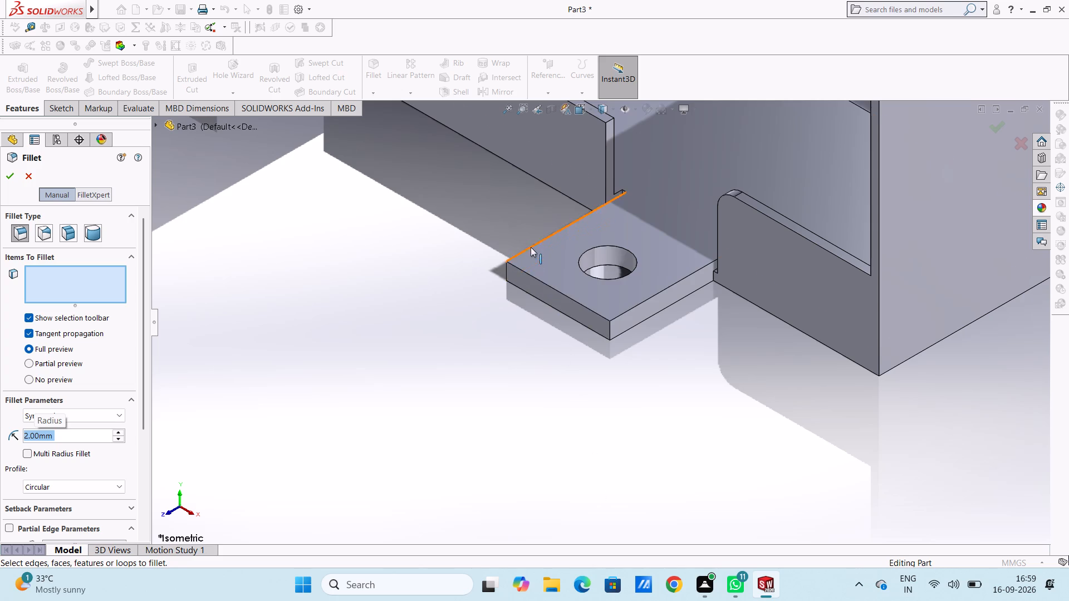
{"action": "left_click", "coordinate": [506, 272]}
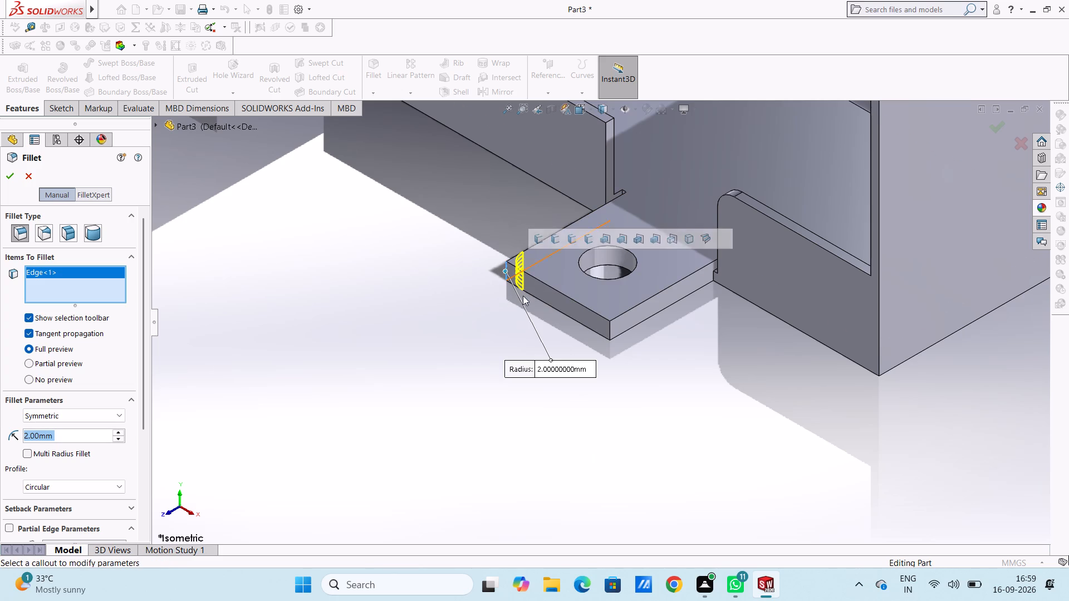
{"action": "left_click", "coordinate": [611, 331]}
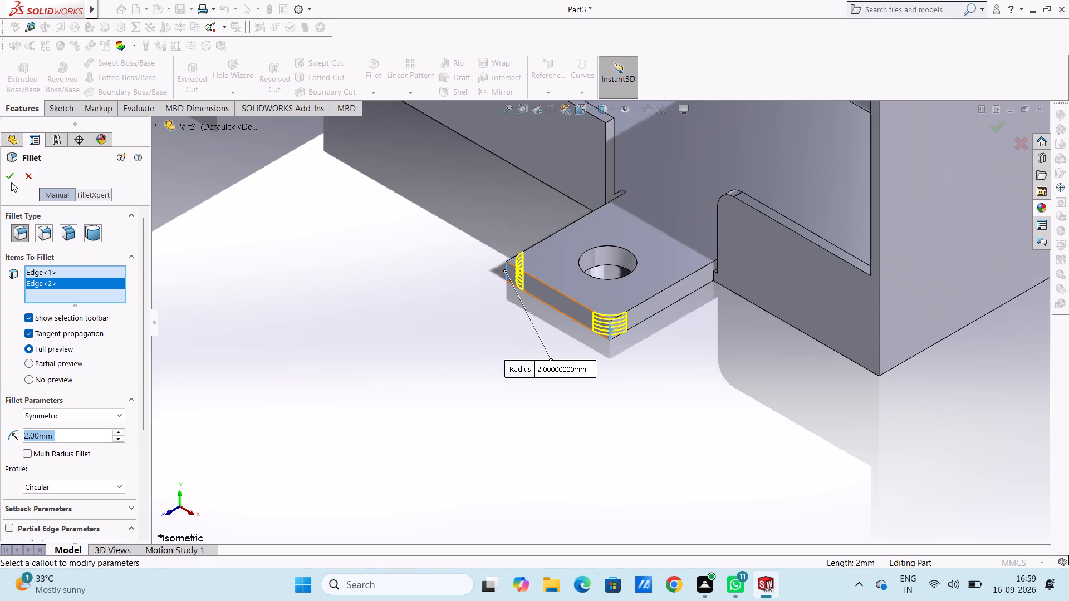
{"action": "left_click", "coordinate": [11, 184]}
{"action": "left_click", "coordinate": [12, 175]}
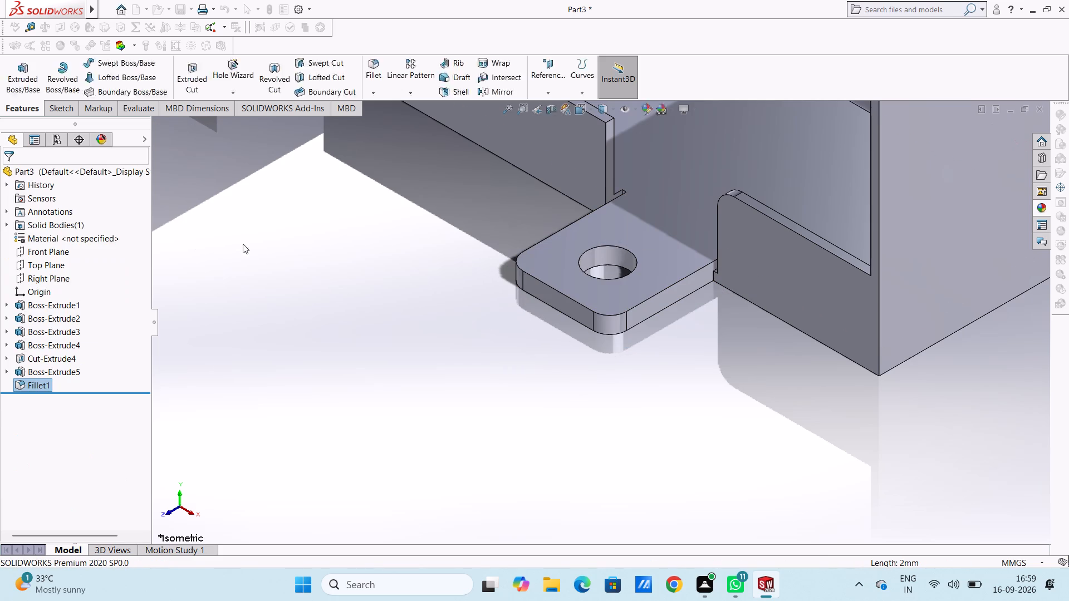
Fillet the two outer corner edges of the origin-side flange with a 2 mm radius.
{"action": "scroll", "coordinate": [260, 241], "scroll_direction": "up", "scroll_amount": 4}
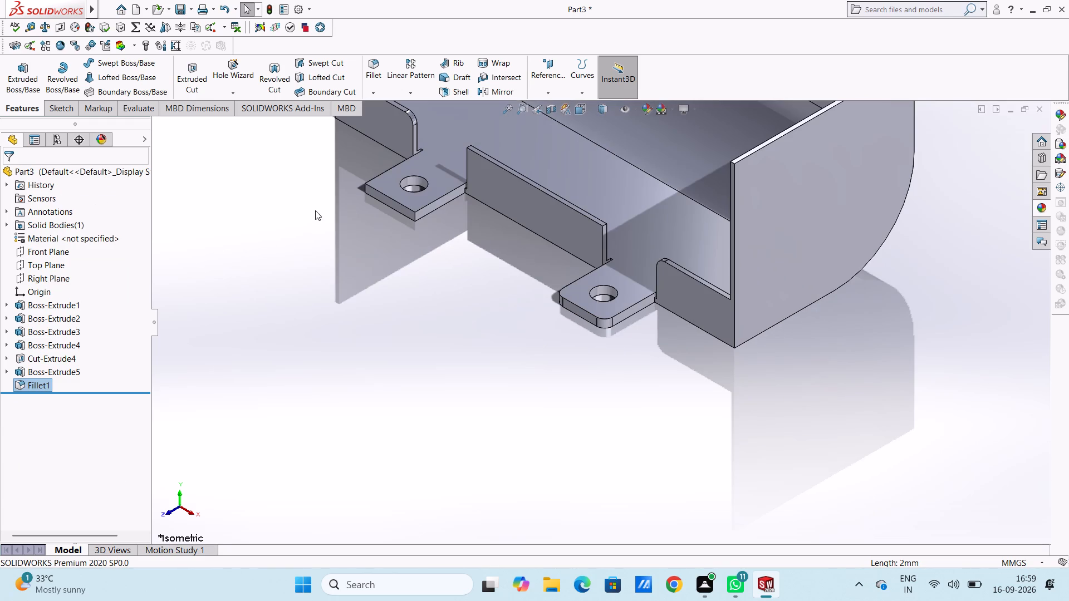
{"action": "middle_click_drag", "start_coordinate": [318, 199], "coordinate": [364, 249]}
{"action": "scroll", "coordinate": [425, 229], "scroll_direction": "down", "scroll_amount": 5}
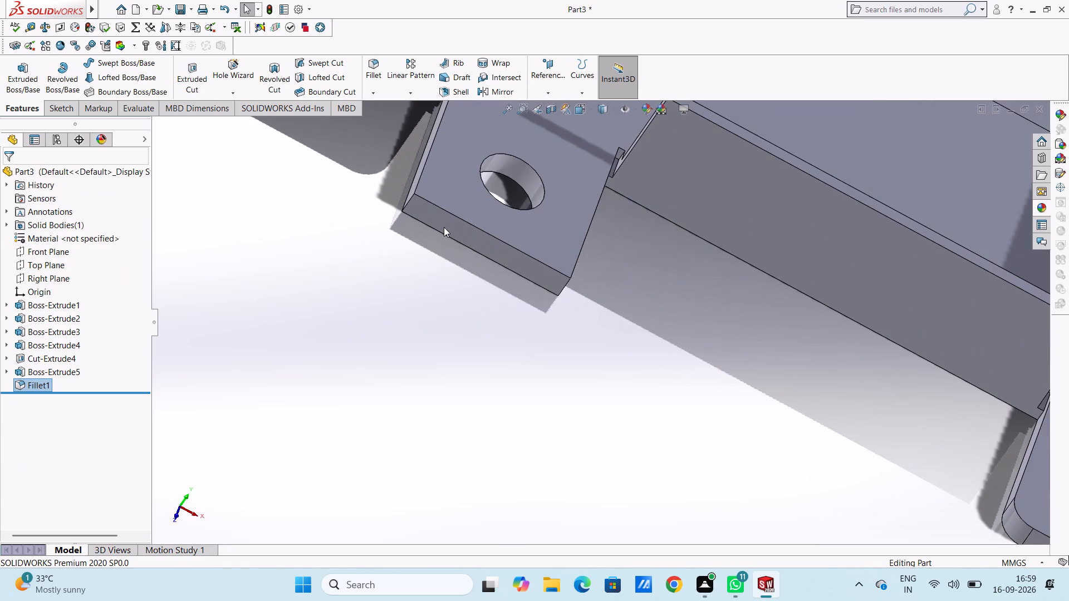
{"action": "left_click", "coordinate": [378, 64]}
{"action": "left_click", "coordinate": [410, 199]}
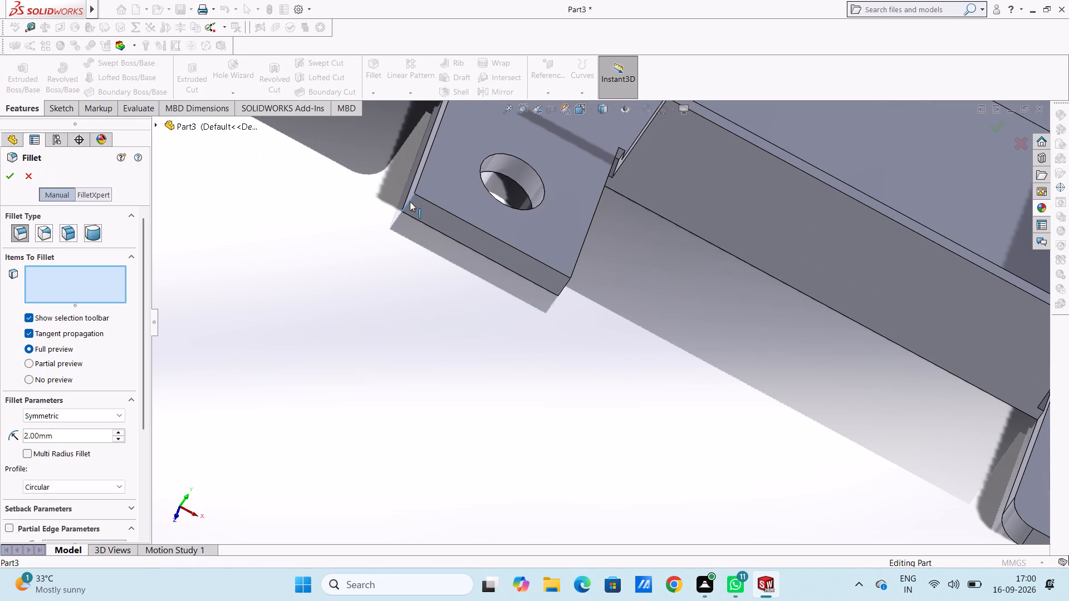
{"action": "left_click", "coordinate": [565, 289]}
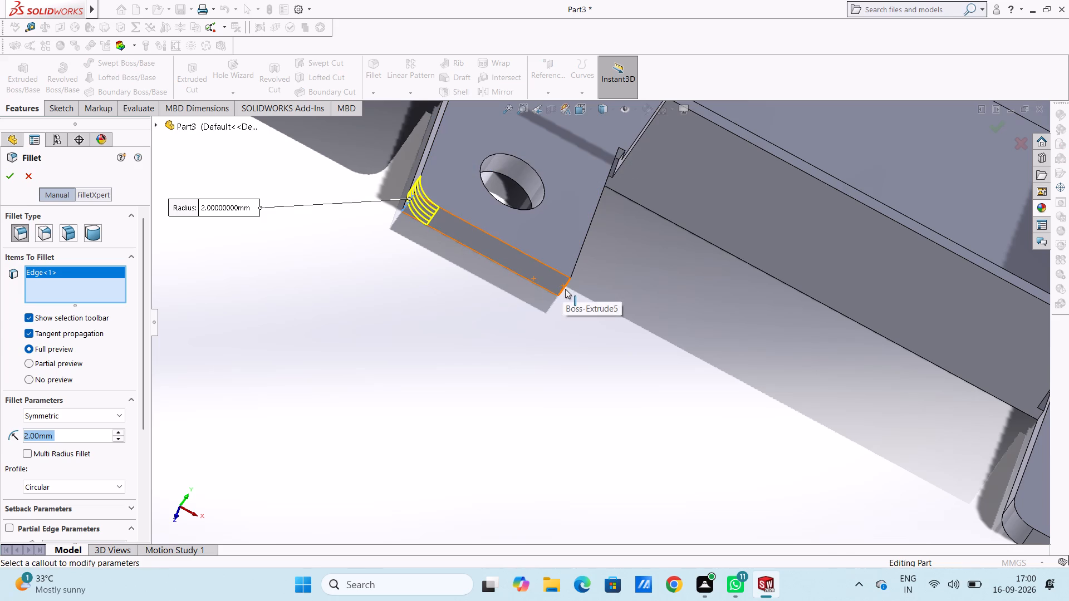
{"action": "left_click", "coordinate": [5, 178]}
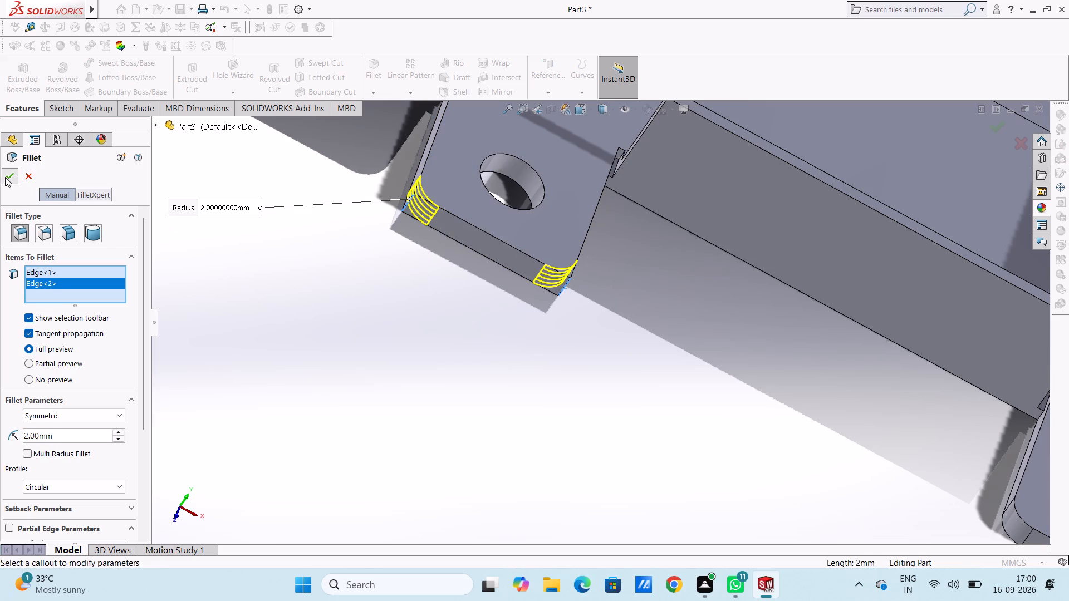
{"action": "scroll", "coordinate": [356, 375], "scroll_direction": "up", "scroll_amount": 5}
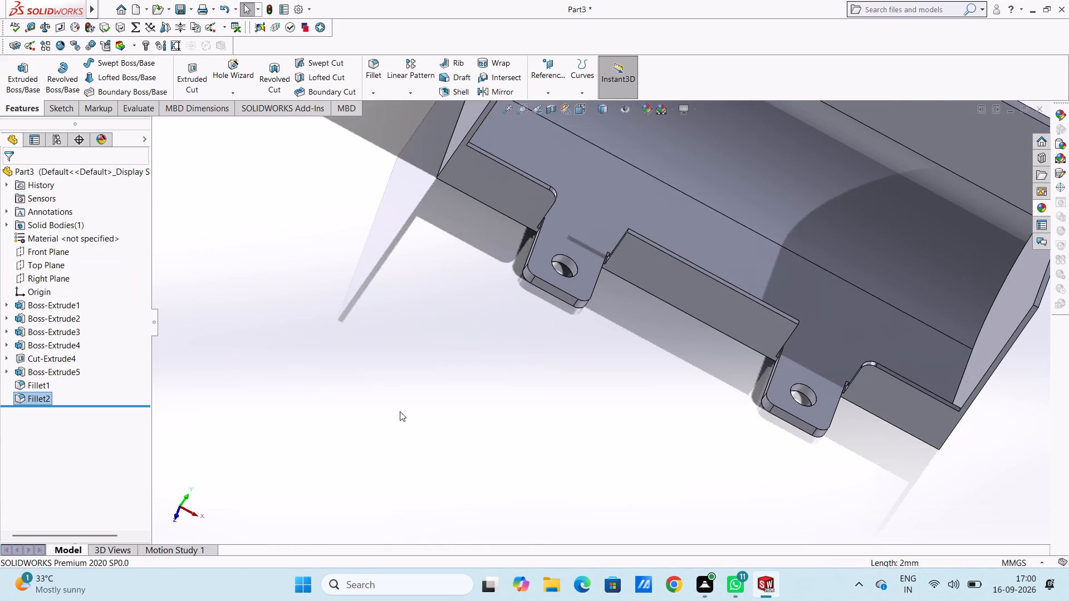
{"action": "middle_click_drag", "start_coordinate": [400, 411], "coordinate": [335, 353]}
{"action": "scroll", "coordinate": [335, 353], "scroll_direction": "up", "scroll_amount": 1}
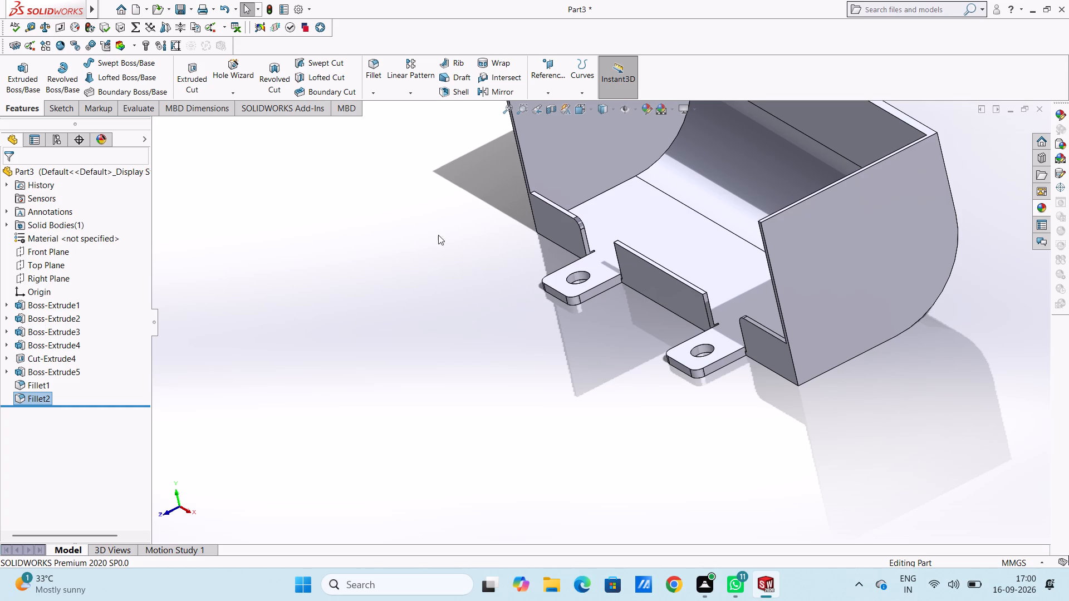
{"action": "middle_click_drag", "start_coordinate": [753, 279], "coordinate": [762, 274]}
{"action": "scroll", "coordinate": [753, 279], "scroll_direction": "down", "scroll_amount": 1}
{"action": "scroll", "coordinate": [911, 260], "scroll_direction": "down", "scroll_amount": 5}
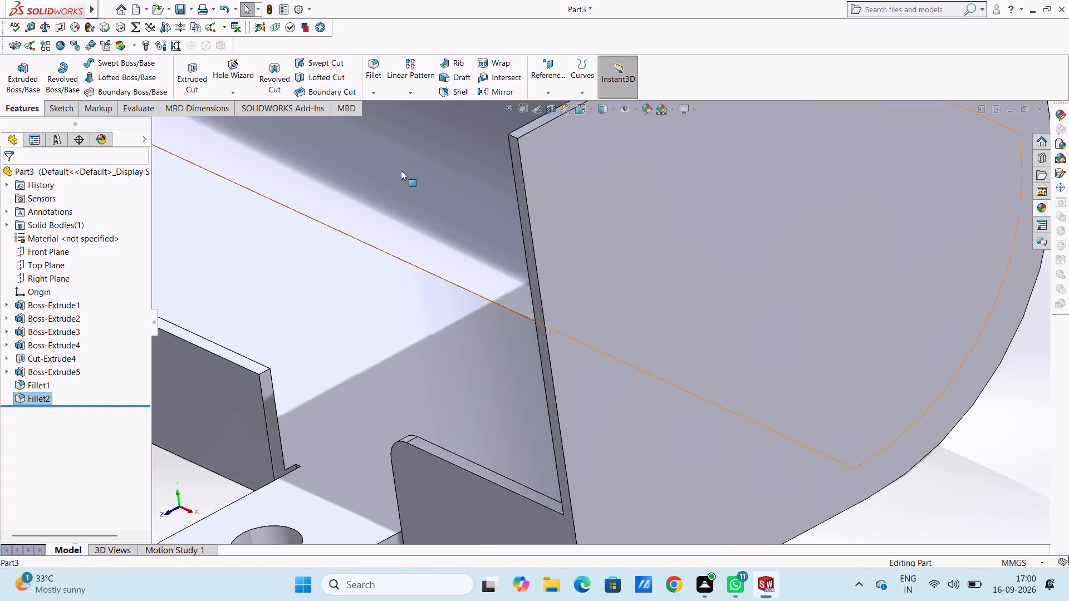
Fillet the outer edge of the +X end plate's straight front side with a 1 mm radius.
{"action": "left_click", "coordinate": [376, 74]}
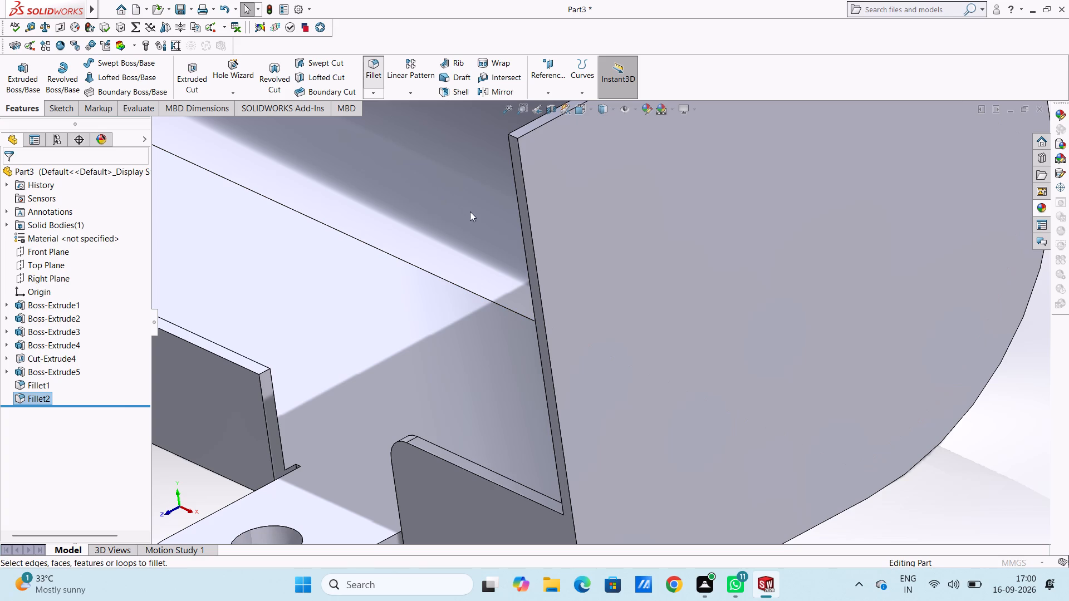
{"action": "left_click", "coordinate": [528, 216]}
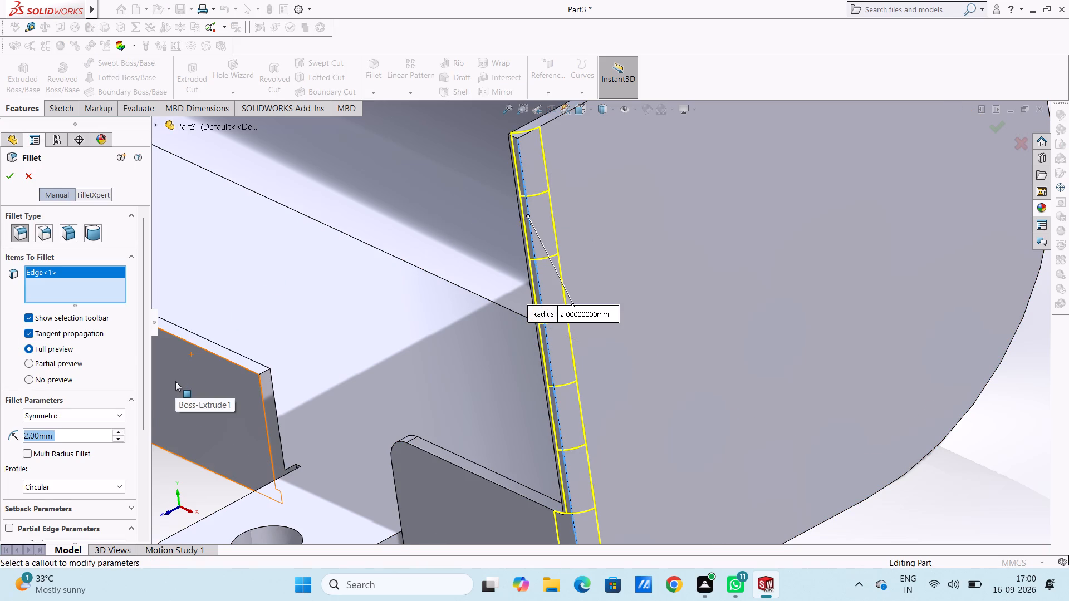
{"action": "key", "text": "1"}
{"action": "key", "text": "Return"}
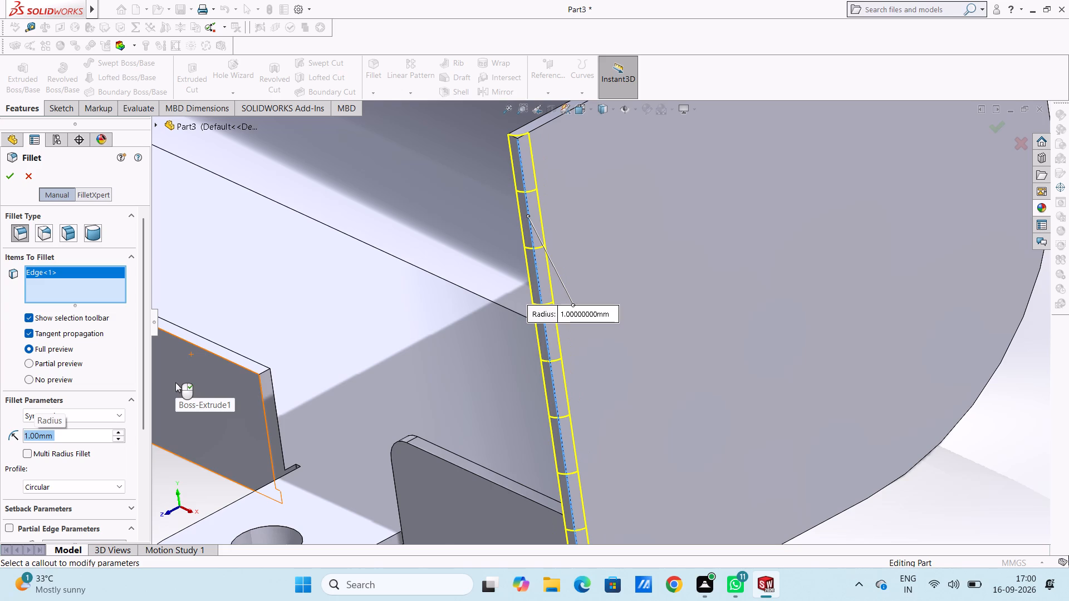
{"action": "left_click", "coordinate": [13, 178]}
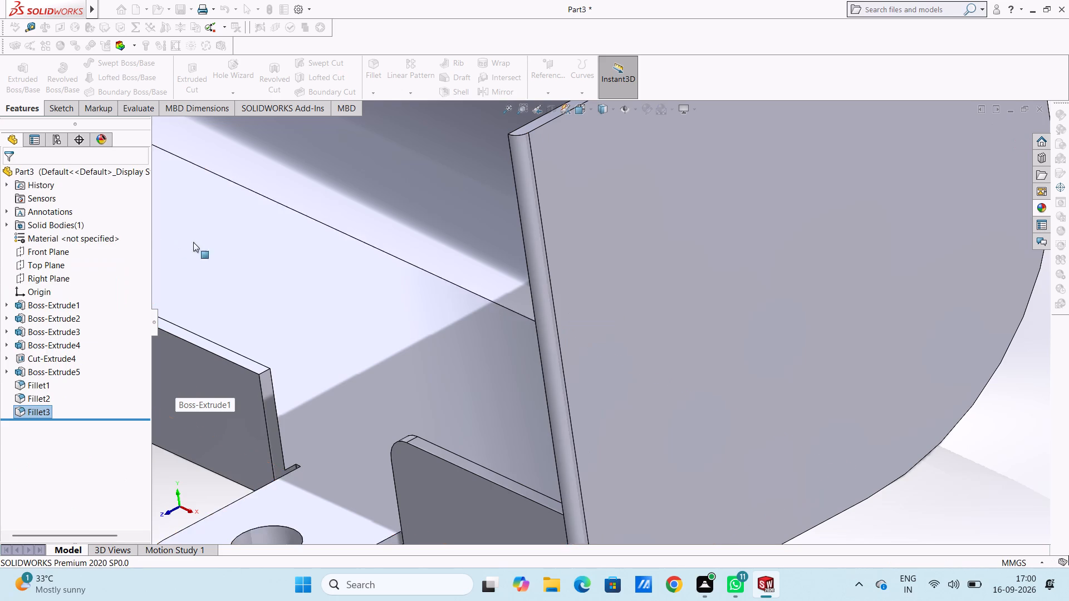
Fillet the matching outer front edge of the opposite, -X end plate with a 1 mm radius.
{"action": "scroll", "coordinate": [232, 259], "scroll_direction": "up", "scroll_amount": 8}
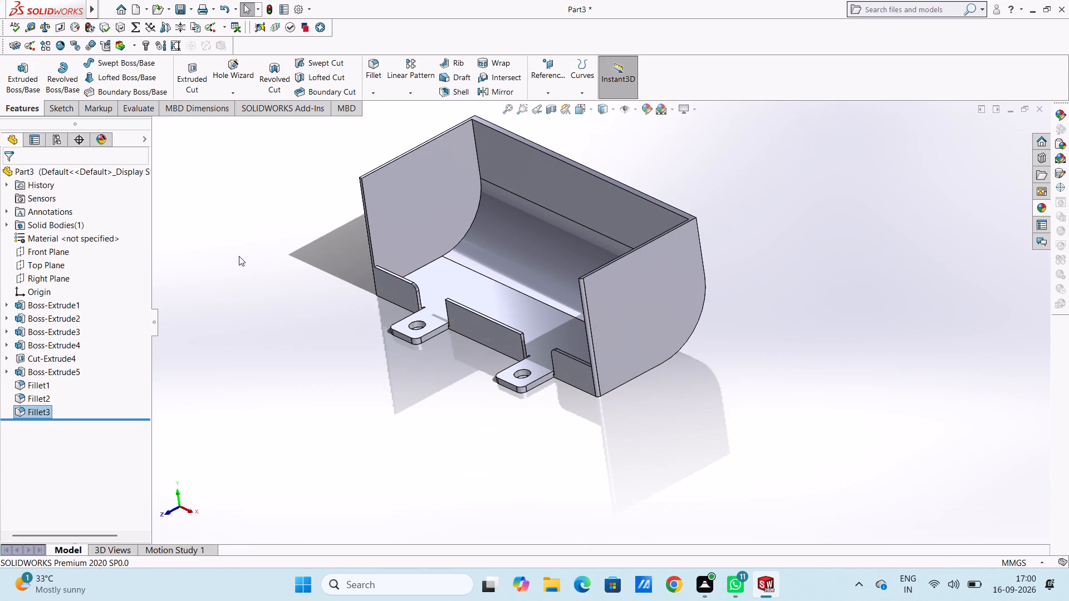
{"action": "middle_click_drag", "start_coordinate": [238, 256], "coordinate": [320, 285]}
{"action": "scroll", "coordinate": [388, 250], "scroll_direction": "down", "scroll_amount": 2}
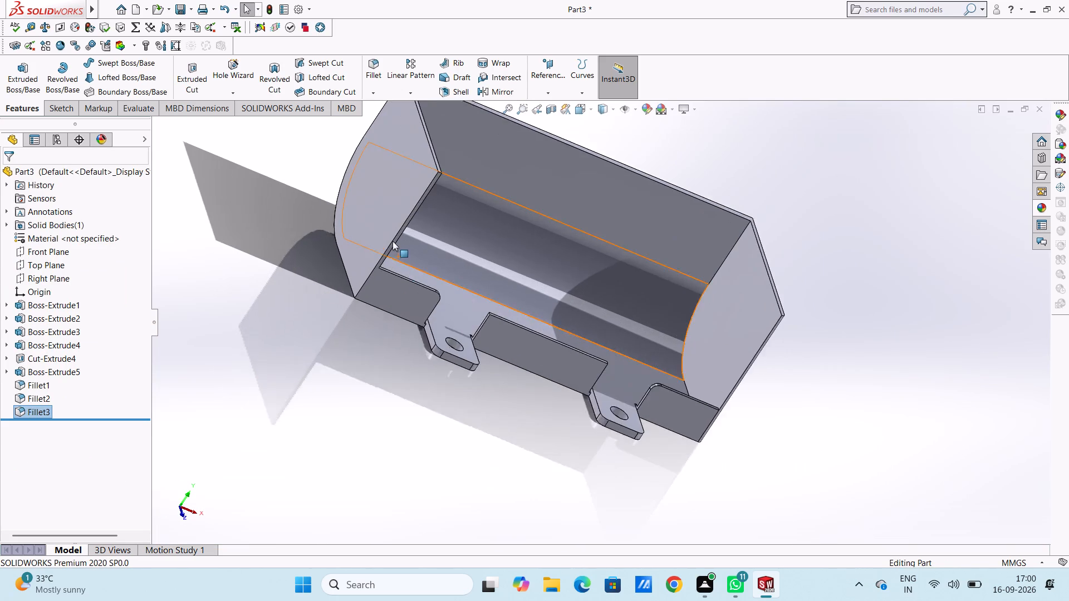
{"action": "scroll", "coordinate": [393, 241], "scroll_direction": "down", "scroll_amount": 3}
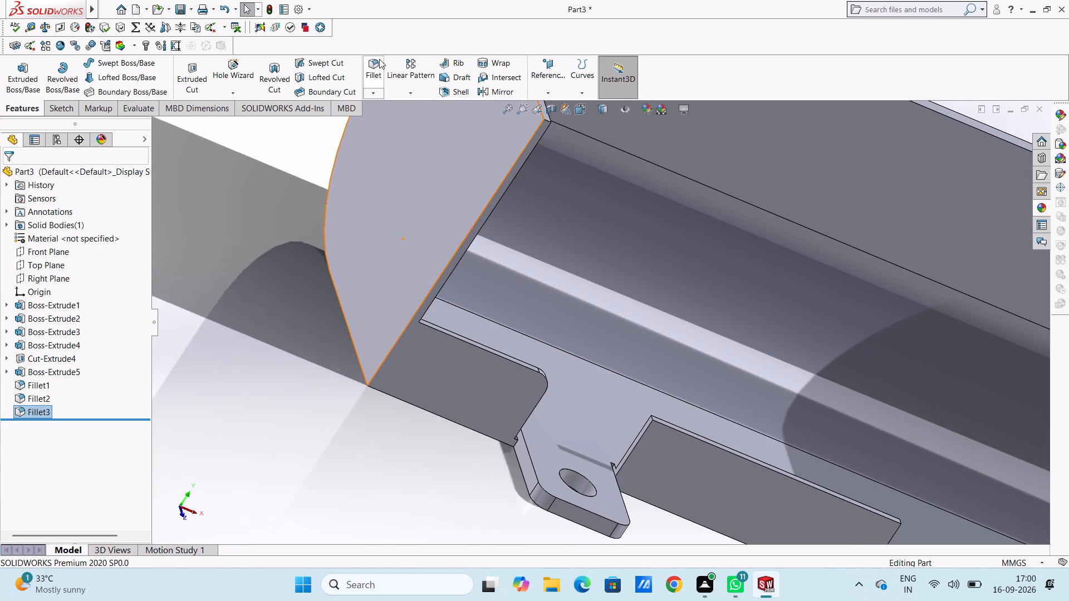
{"action": "left_click", "coordinate": [374, 72]}
{"action": "left_click", "coordinate": [493, 195]}
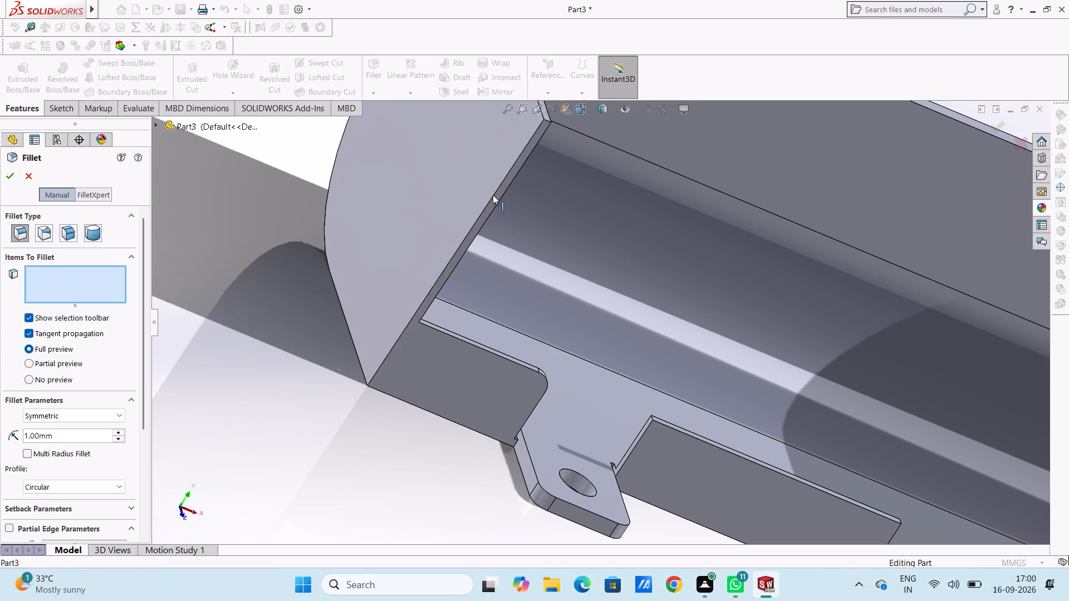
{"action": "left_click", "coordinate": [13, 180]}
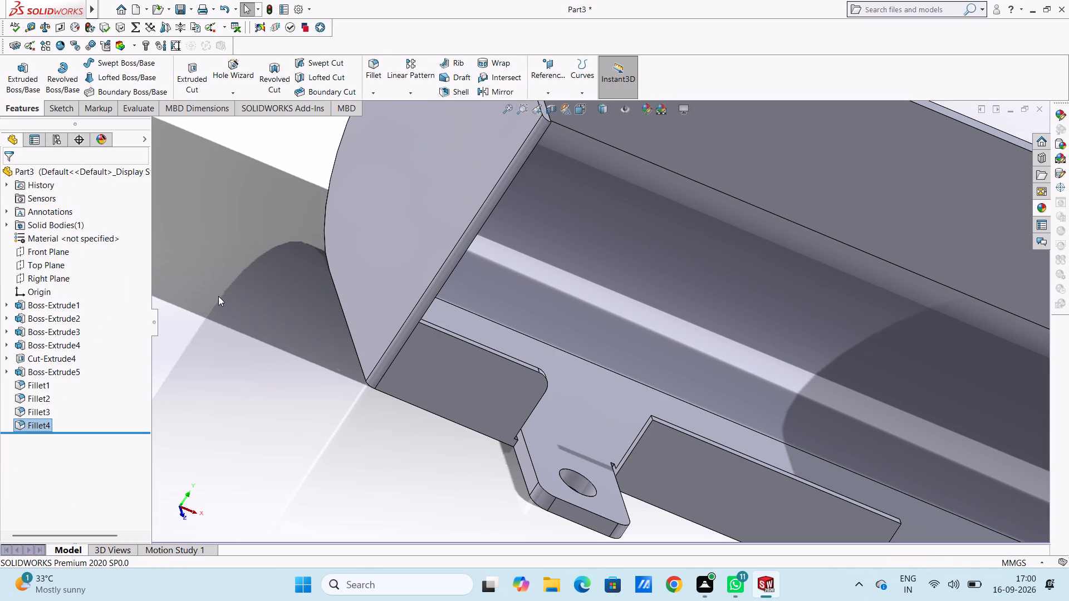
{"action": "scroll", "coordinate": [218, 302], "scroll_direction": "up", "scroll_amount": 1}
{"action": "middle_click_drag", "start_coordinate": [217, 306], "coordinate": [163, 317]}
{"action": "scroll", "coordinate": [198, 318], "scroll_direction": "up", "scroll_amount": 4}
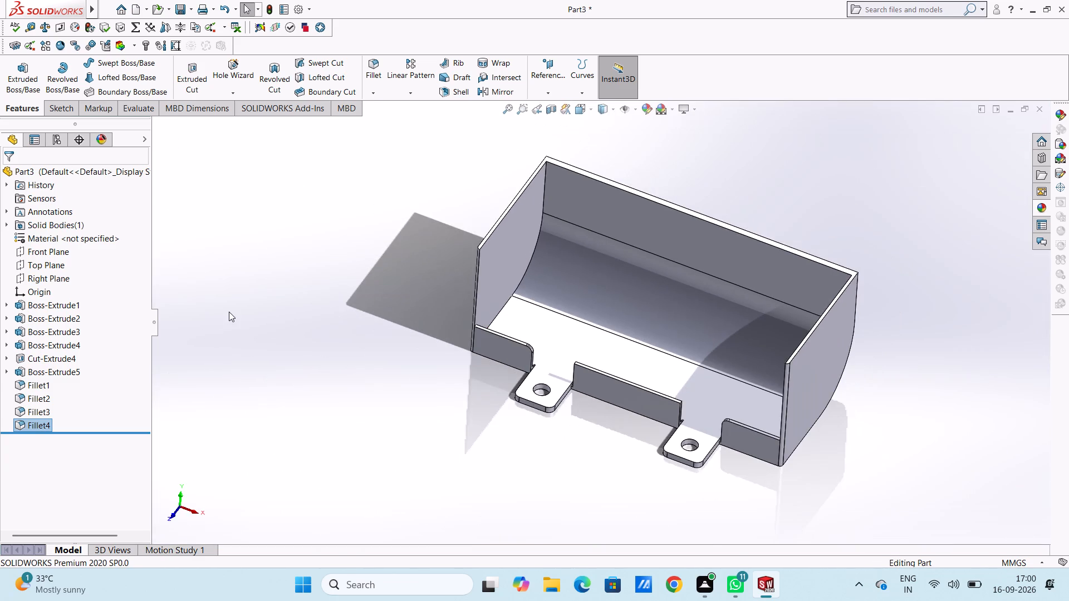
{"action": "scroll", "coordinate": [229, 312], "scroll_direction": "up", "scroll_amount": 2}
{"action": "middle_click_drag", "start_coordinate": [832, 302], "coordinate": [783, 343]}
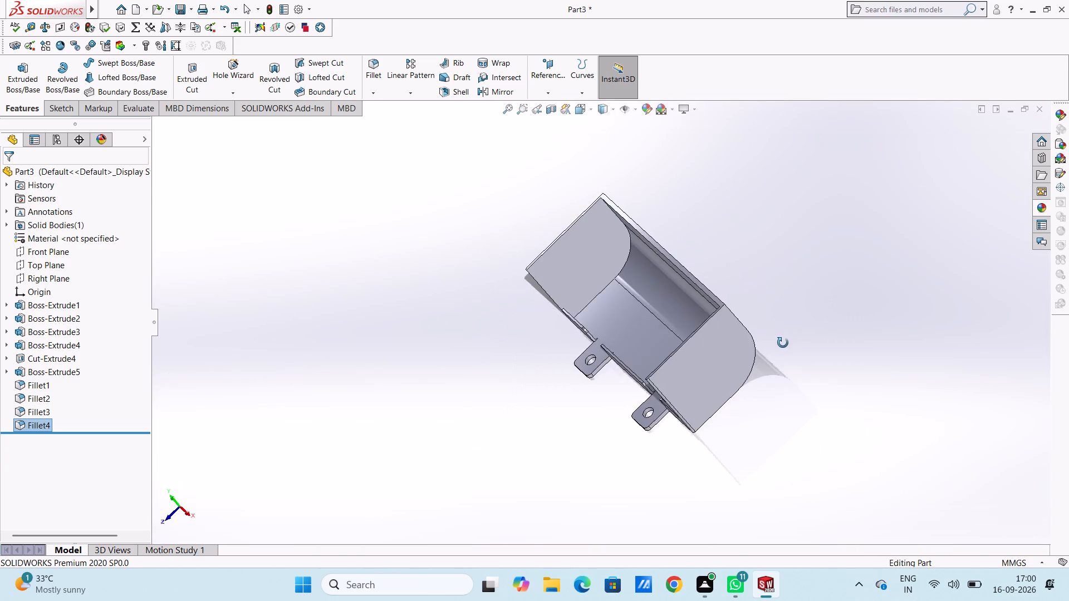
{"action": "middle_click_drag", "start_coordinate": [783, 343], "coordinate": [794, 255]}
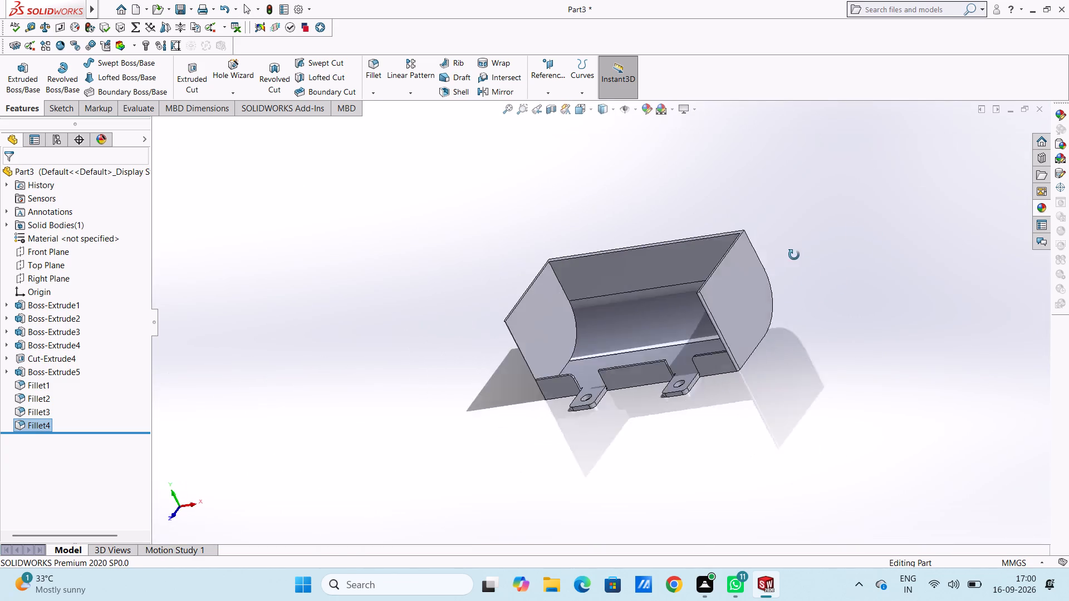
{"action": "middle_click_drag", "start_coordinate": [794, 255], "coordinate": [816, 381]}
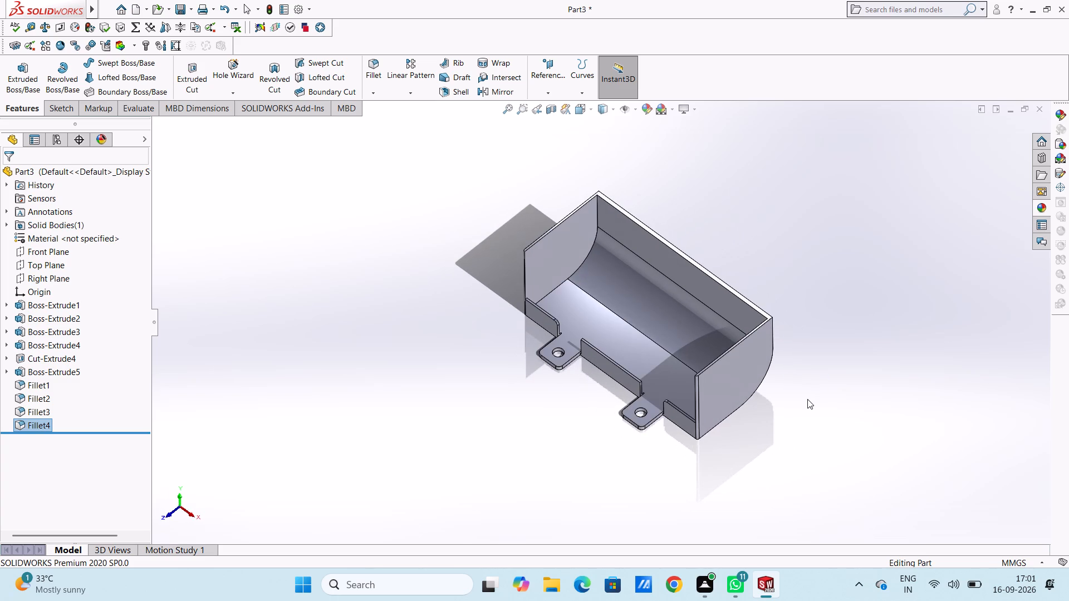
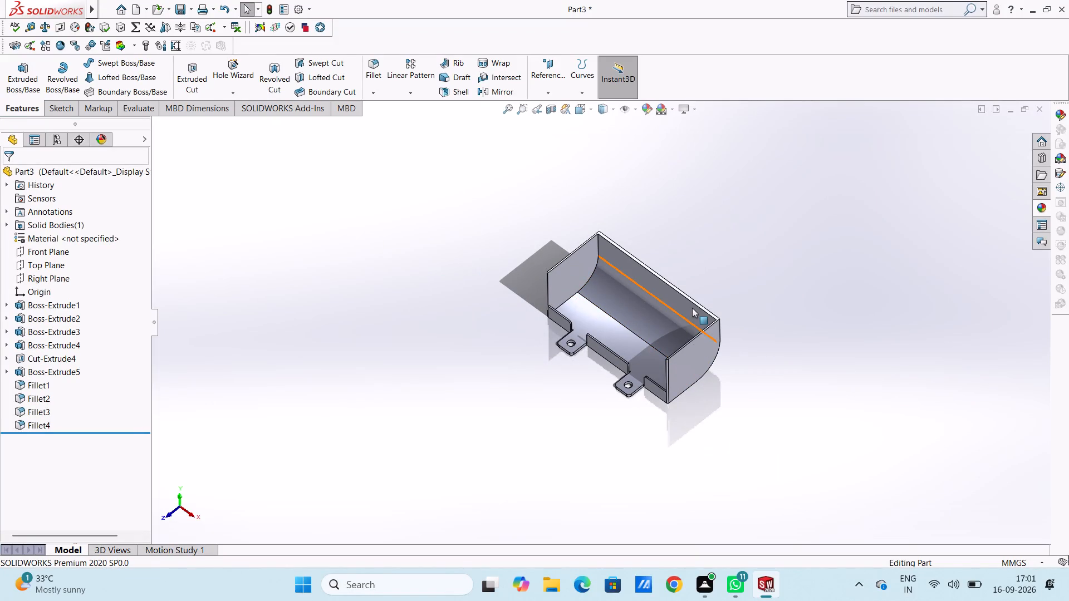
Create a reference plane offset 45 mm from the Front Plane, with the offset flipped to the rear wall side.
{"action": "scroll", "coordinate": [698, 316], "scroll_direction": "down", "scroll_amount": 4}
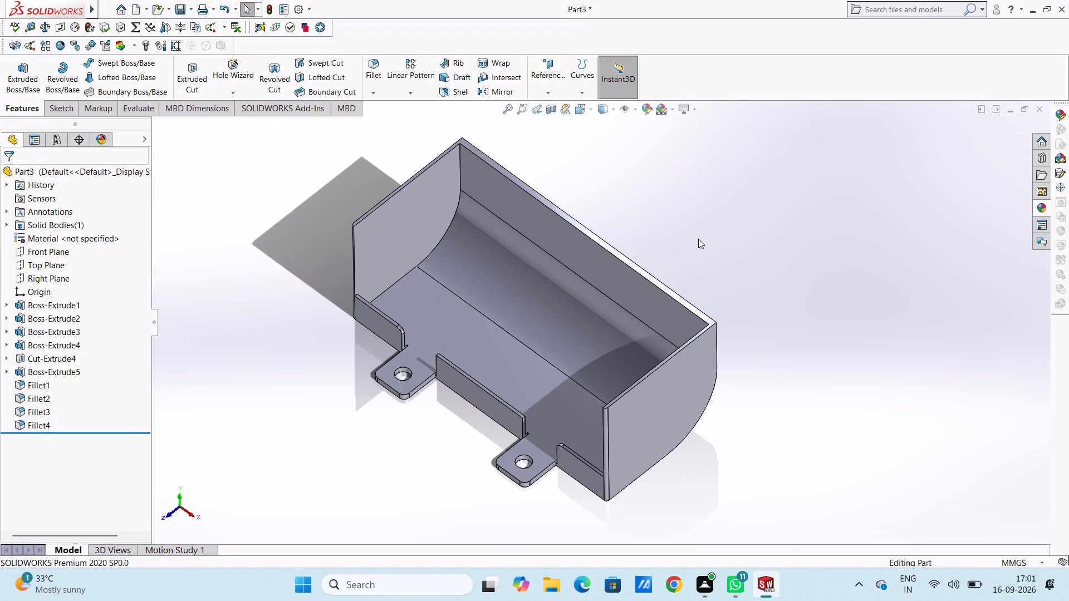
{"action": "key", "text": "ctrl+5"}
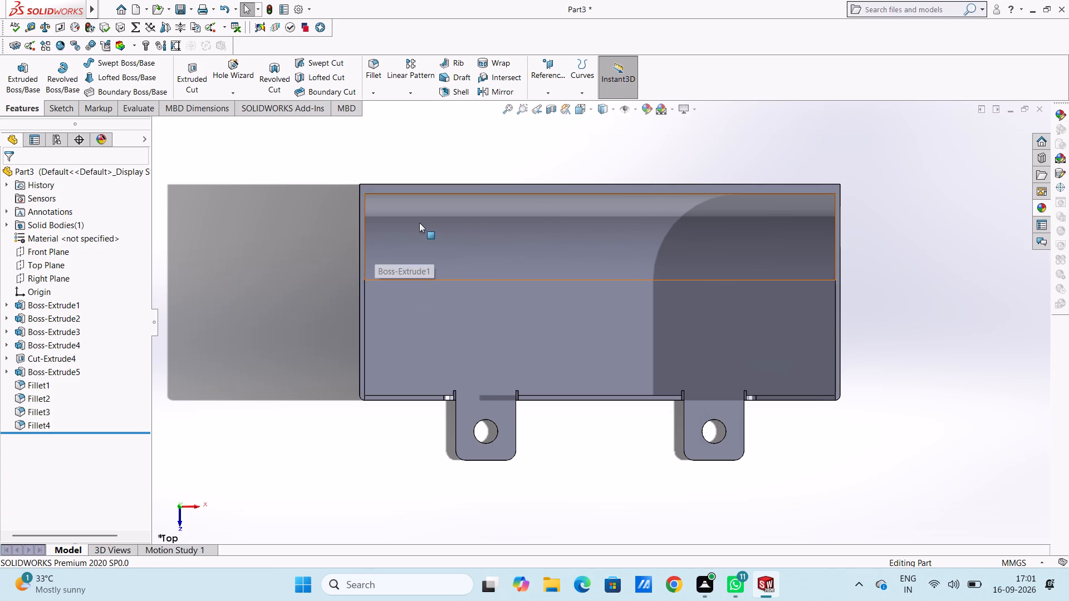
{"action": "scroll", "coordinate": [535, 214], "scroll_direction": "down", "scroll_amount": 1}
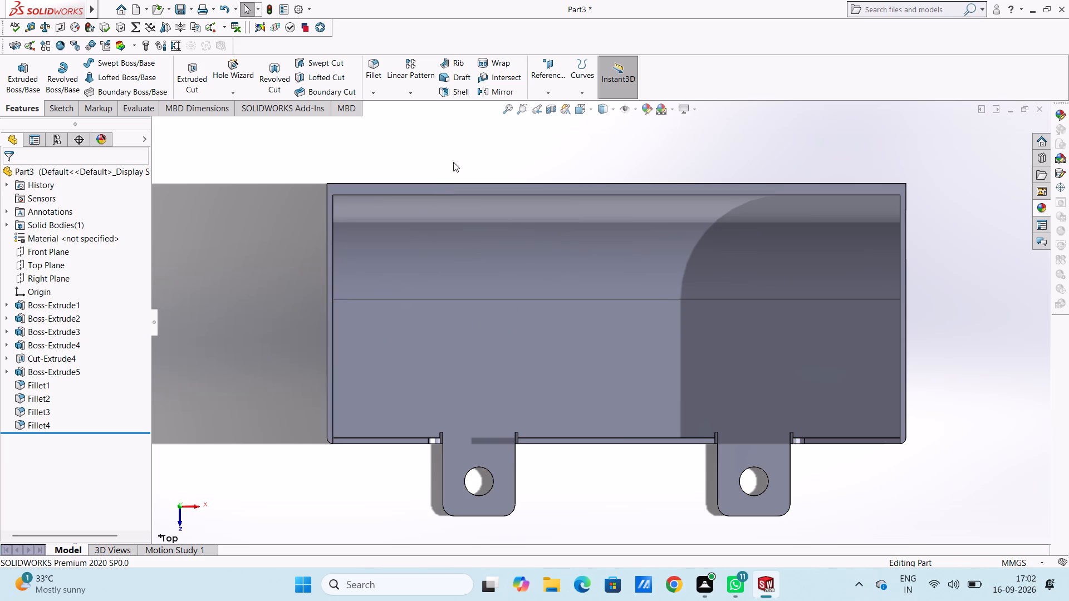
{"action": "left_click", "coordinate": [550, 69]}
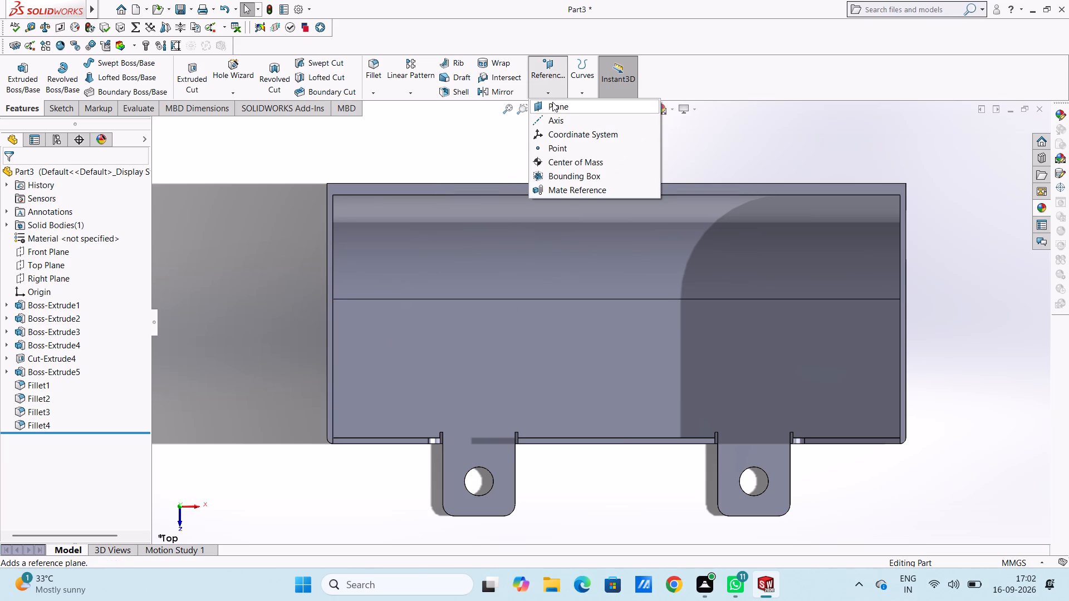
{"action": "left_click", "coordinate": [555, 106]}
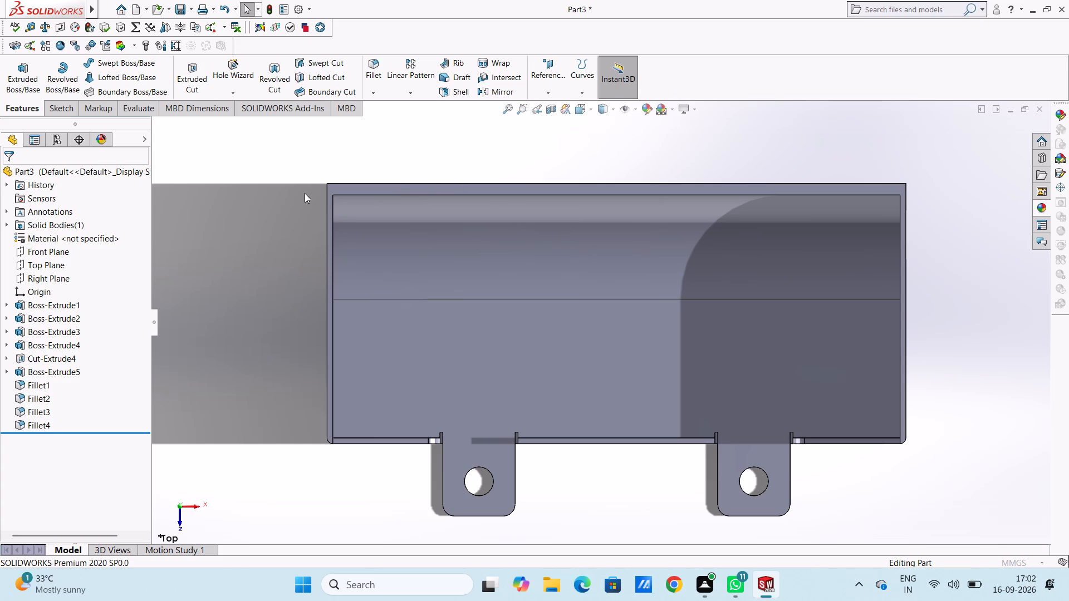
{"action": "left_click", "coordinate": [170, 126]}
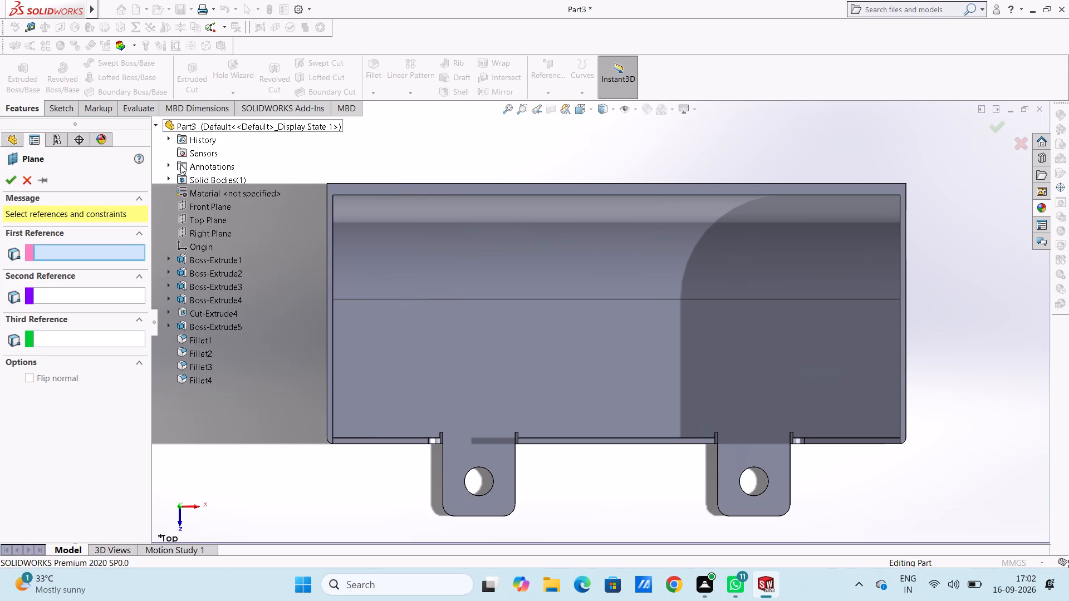
{"action": "left_click", "coordinate": [199, 210]}
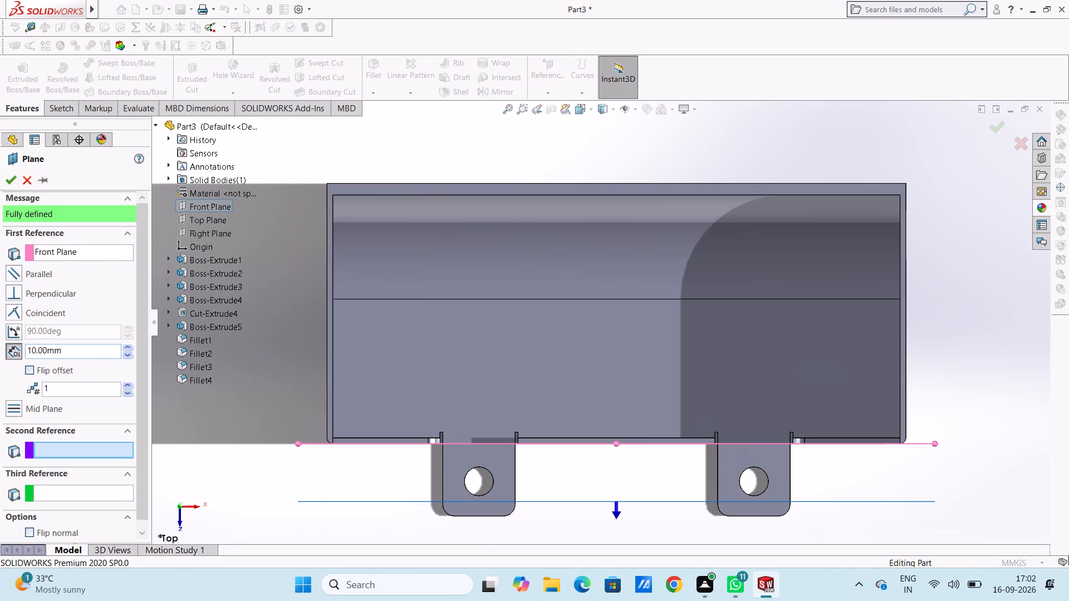
{"action": "double_click", "coordinate": [84, 351]}
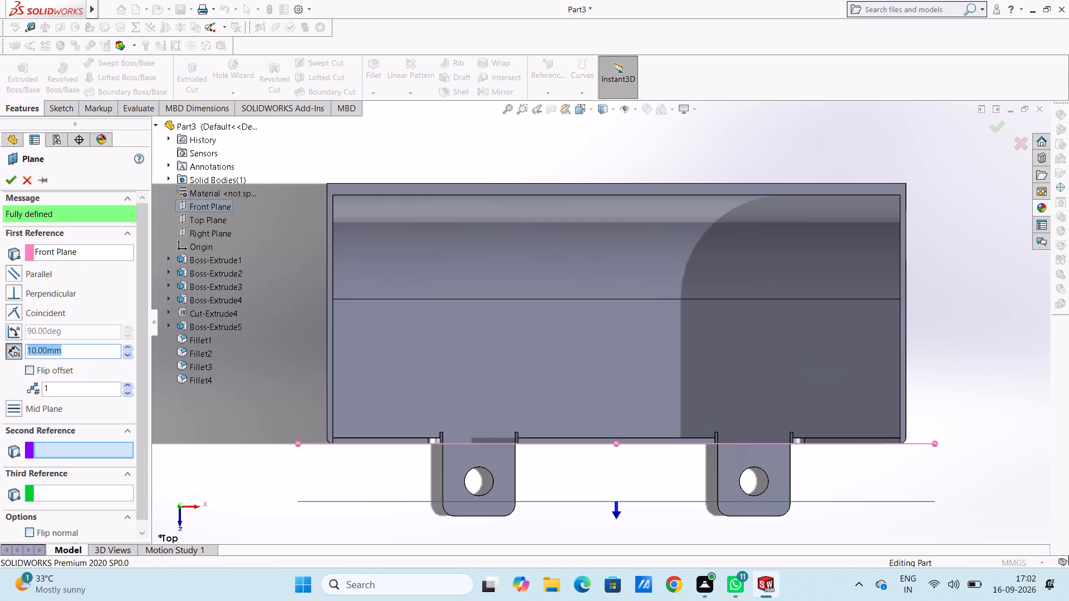
{"action": "type", "text": "45"}
{"action": "key", "text": "Return"}
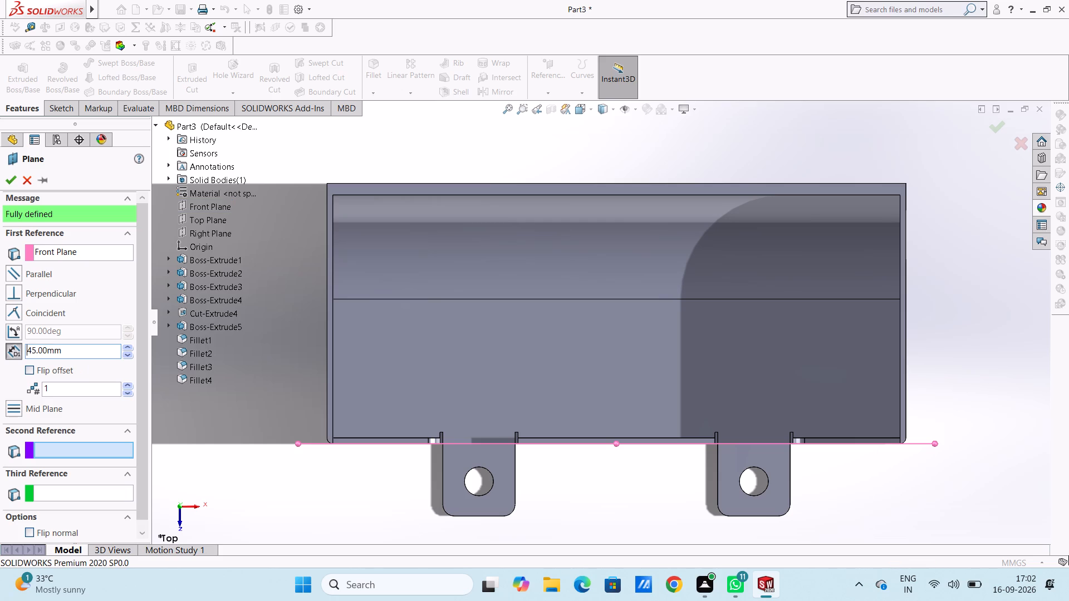
{"action": "left_click", "coordinate": [28, 370]}
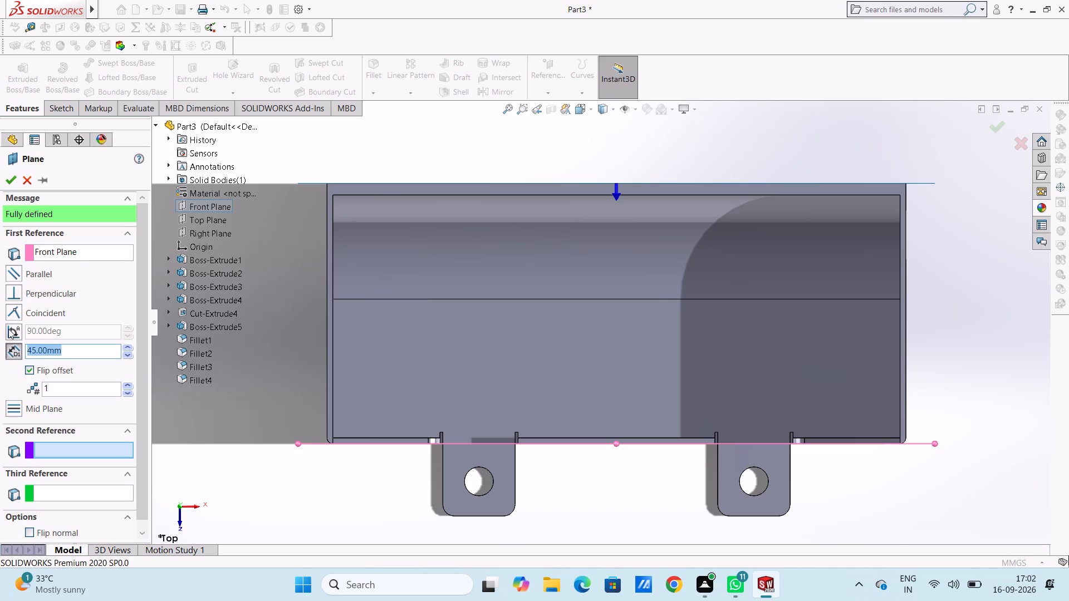
{"action": "left_click", "coordinate": [13, 185]}
{"action": "left_click", "coordinate": [243, 286]}
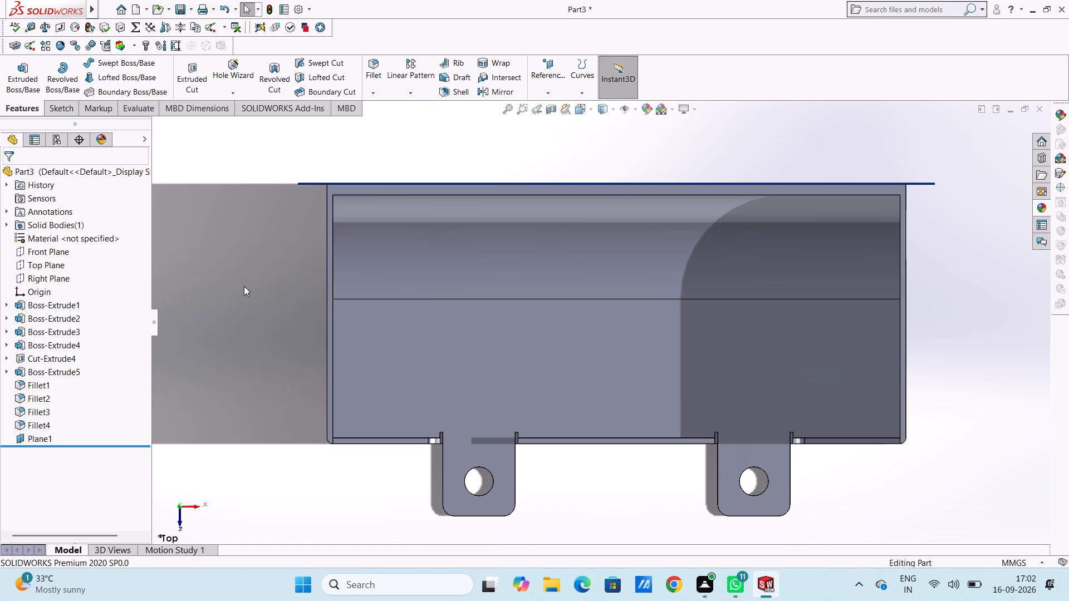
Start a sketch on the new offset plane and draw a 25 mm line along the rear wall's top edge from its -X corner.
{"action": "key", "text": "ctrl+1"}
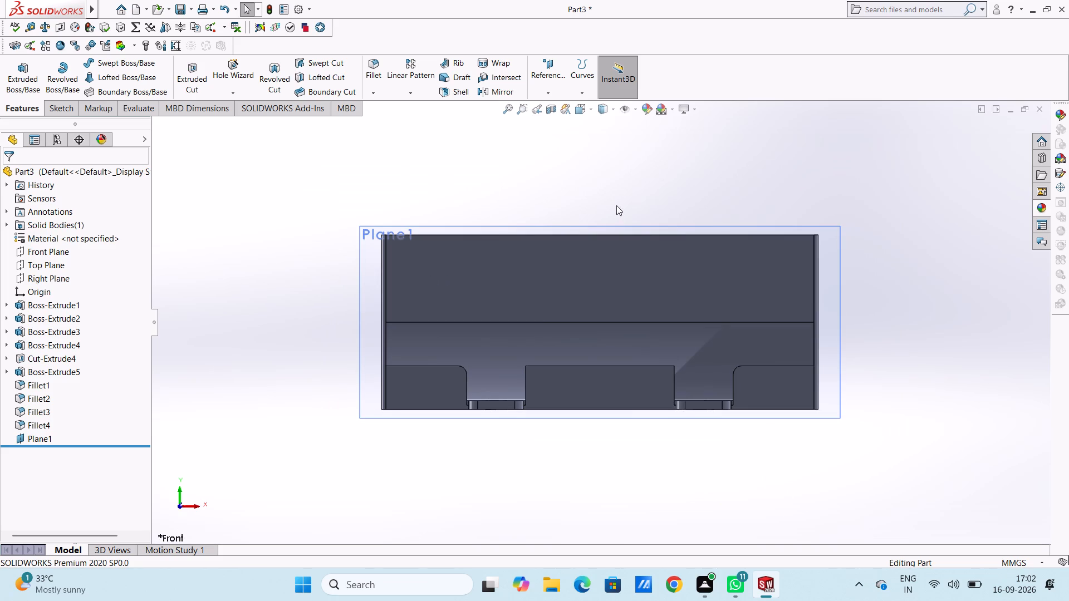
{"action": "scroll", "coordinate": [629, 236], "scroll_direction": "down", "scroll_amount": 3}
{"action": "left_click", "coordinate": [630, 240]}
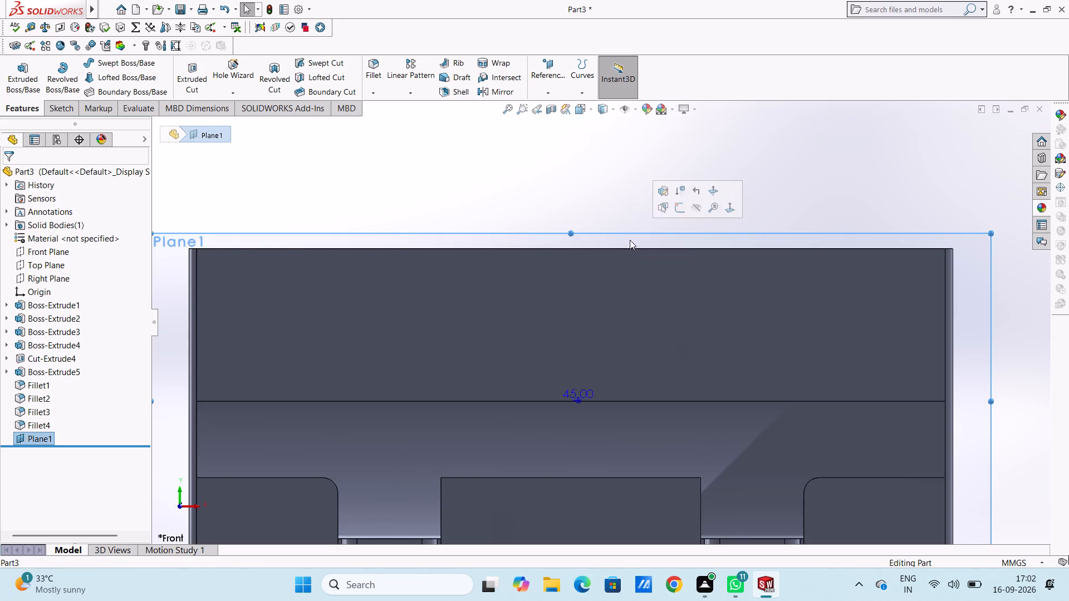
{"action": "left_click", "coordinate": [679, 208]}
{"action": "left_click", "coordinate": [606, 211]}
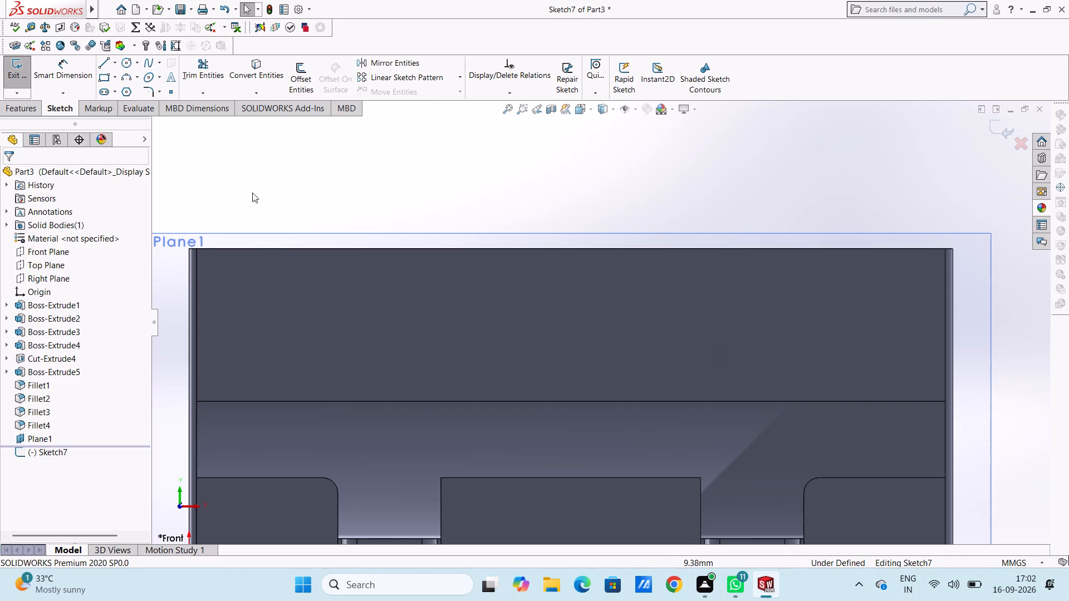
{"action": "left_click", "coordinate": [105, 64]}
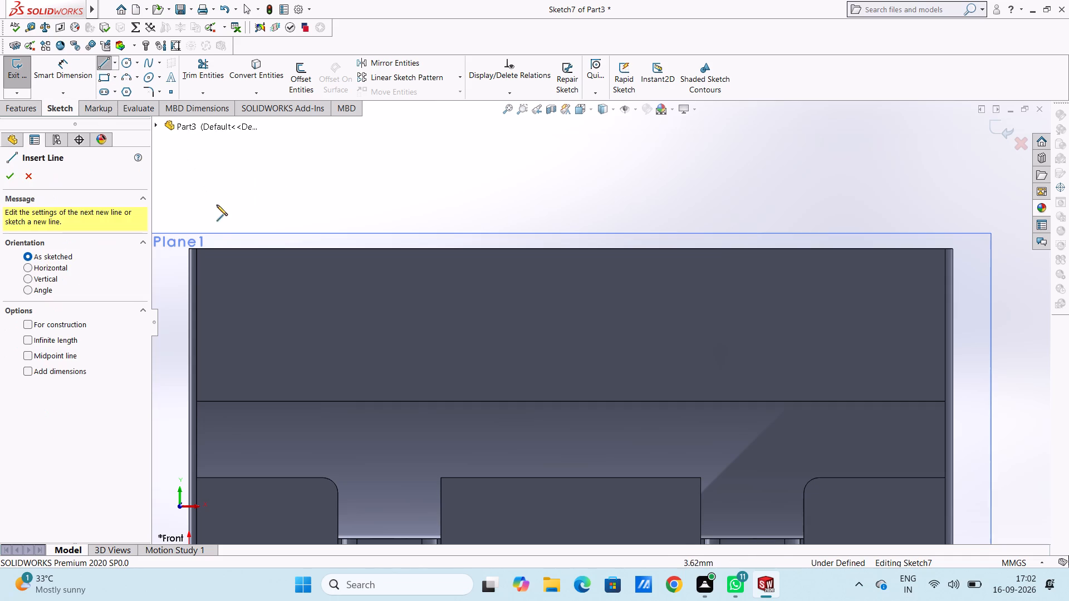
{"action": "left_click", "coordinate": [191, 251]}
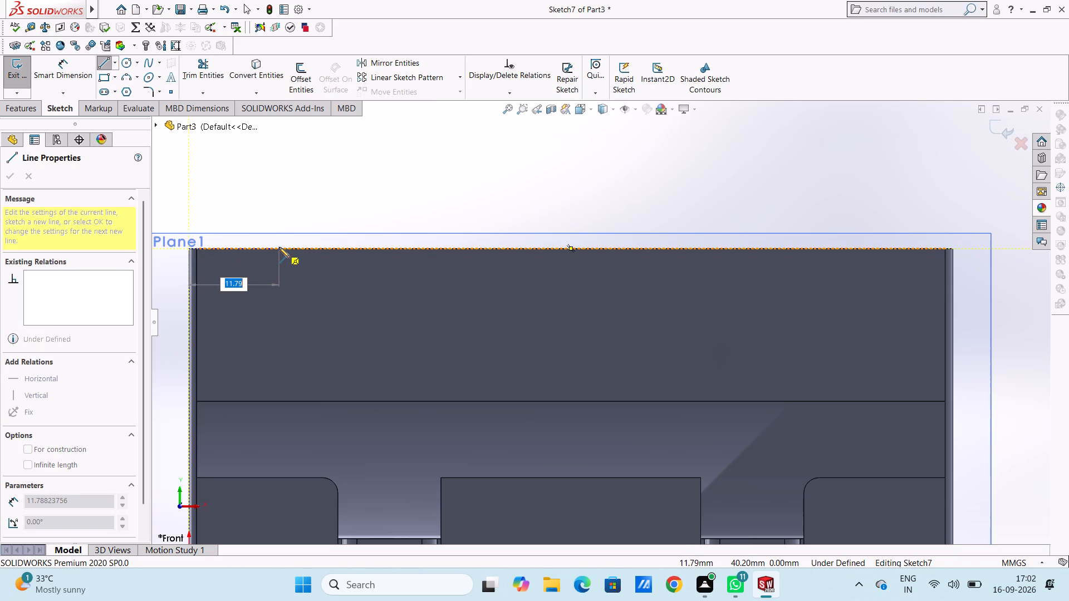
{"action": "type", "text": "25"}
{"action": "key", "text": "Return"}
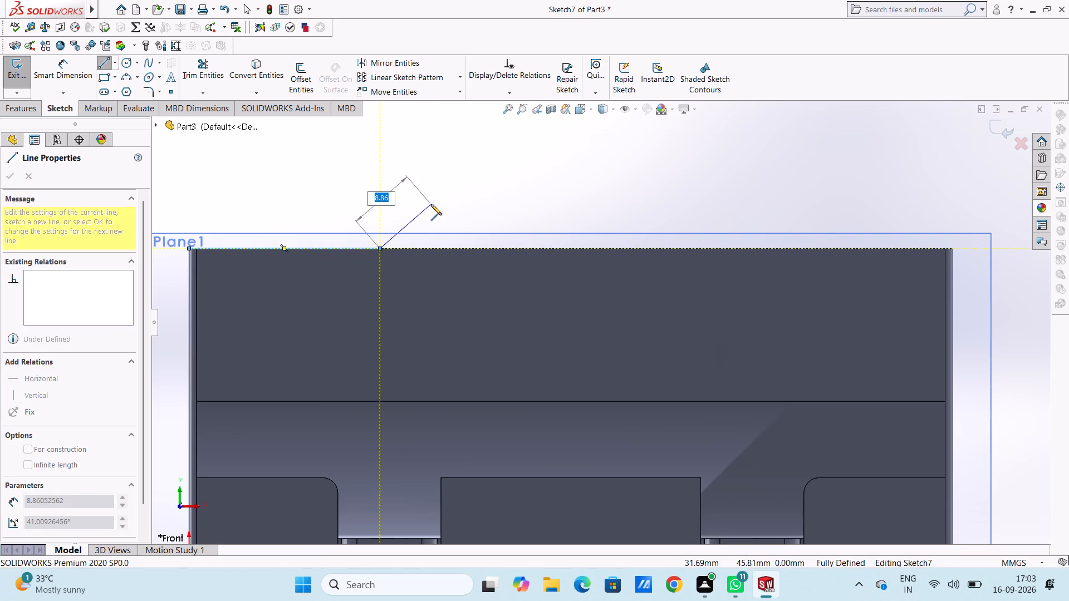
{"action": "key", "text": "Escape"}
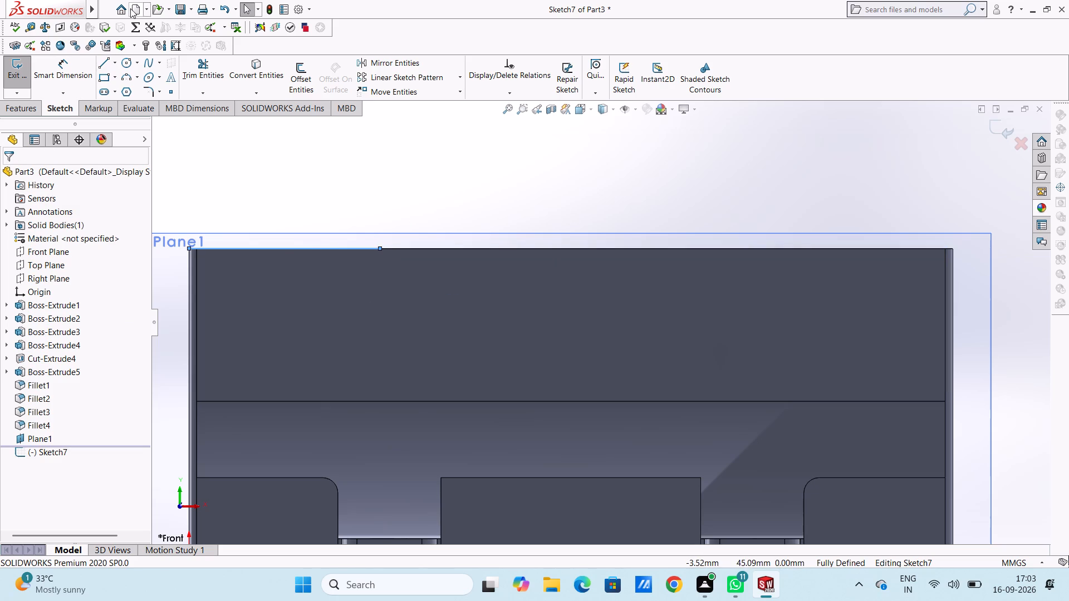
Sketch a second 25 mm line along the same top edge, running inward from its +X corner.
{"action": "left_click", "coordinate": [109, 67]}
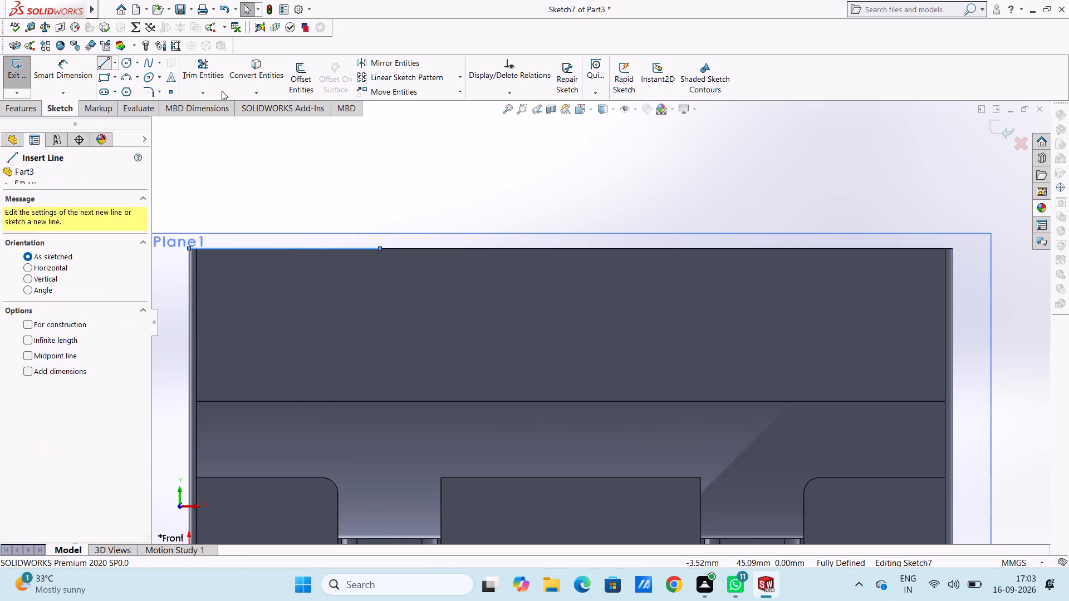
{"action": "left_click", "coordinate": [954, 251]}
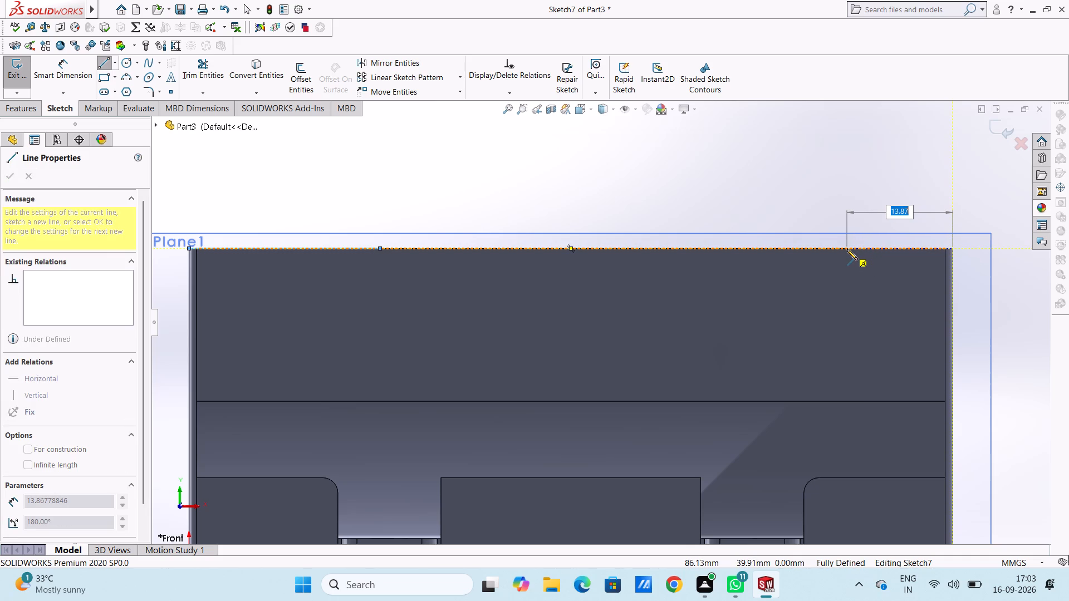
{"action": "type", "text": "25"}
{"action": "key", "text": "Return"}
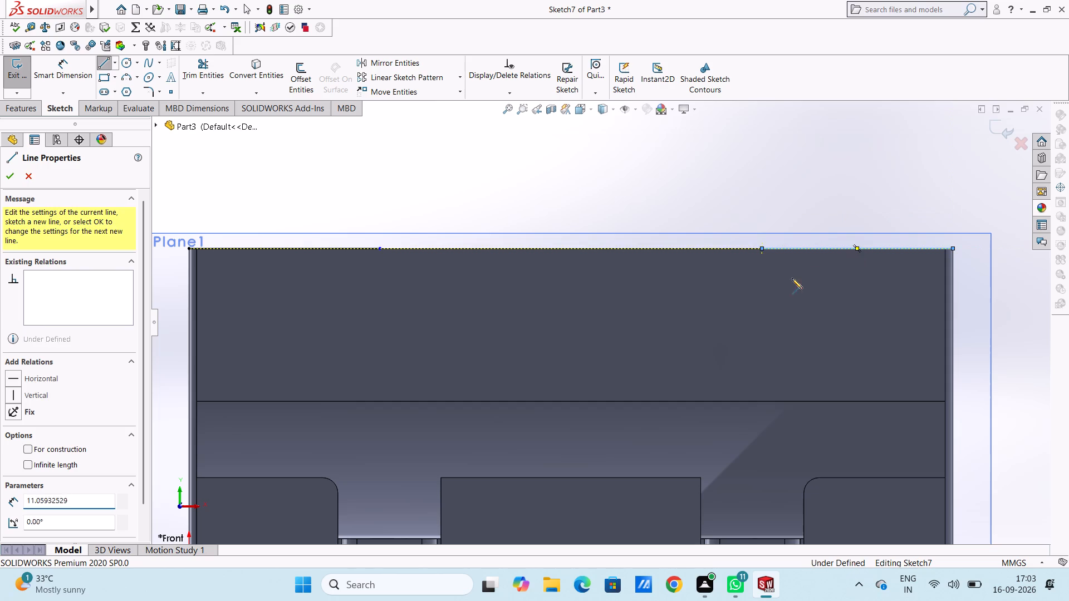
{"action": "key", "text": "Escape"}
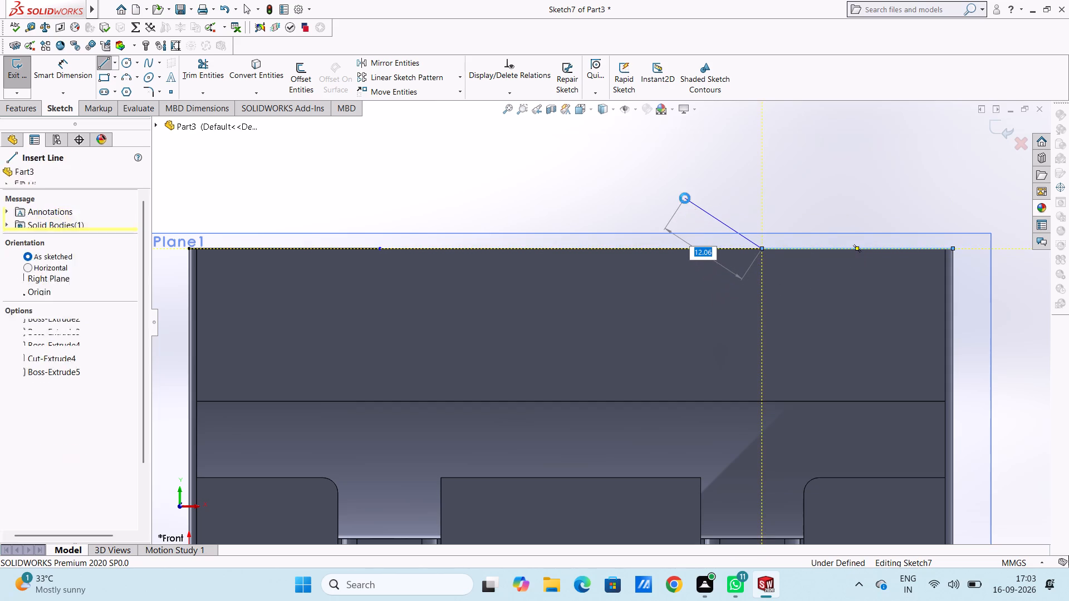
{"action": "key", "text": "Escape"}
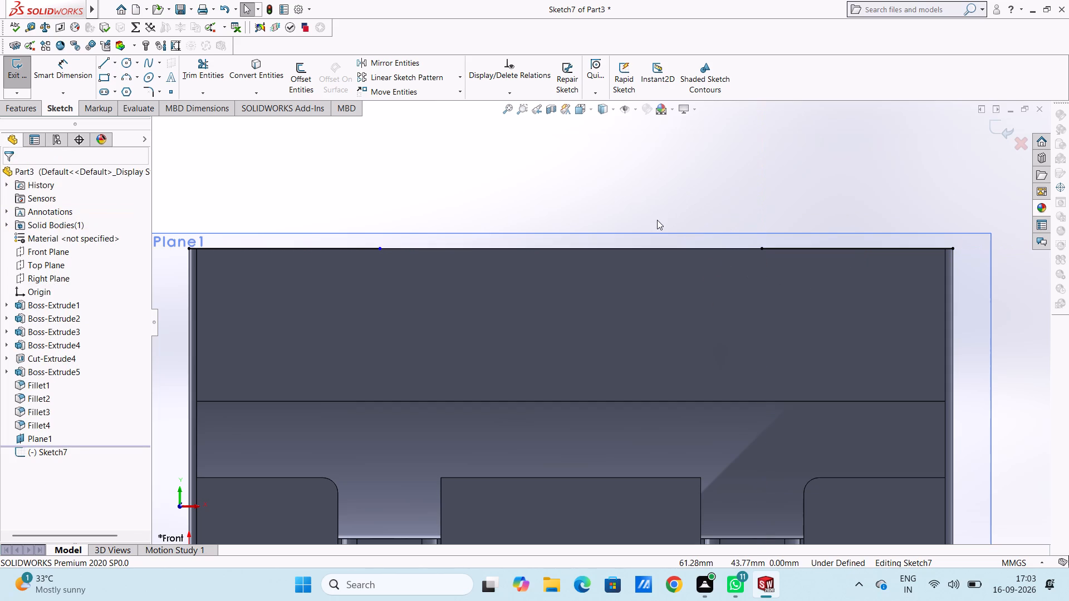
Sketch a midpoint line centred on the top edge's midpoint, extending 12.5 mm to each side along the edge.
{"action": "scroll", "coordinate": [657, 220], "scroll_direction": "up", "scroll_amount": 1}
{"action": "scroll", "coordinate": [673, 258], "scroll_direction": "down", "scroll_amount": 1}
{"action": "scroll", "coordinate": [695, 318], "scroll_direction": "down", "scroll_amount": 2}
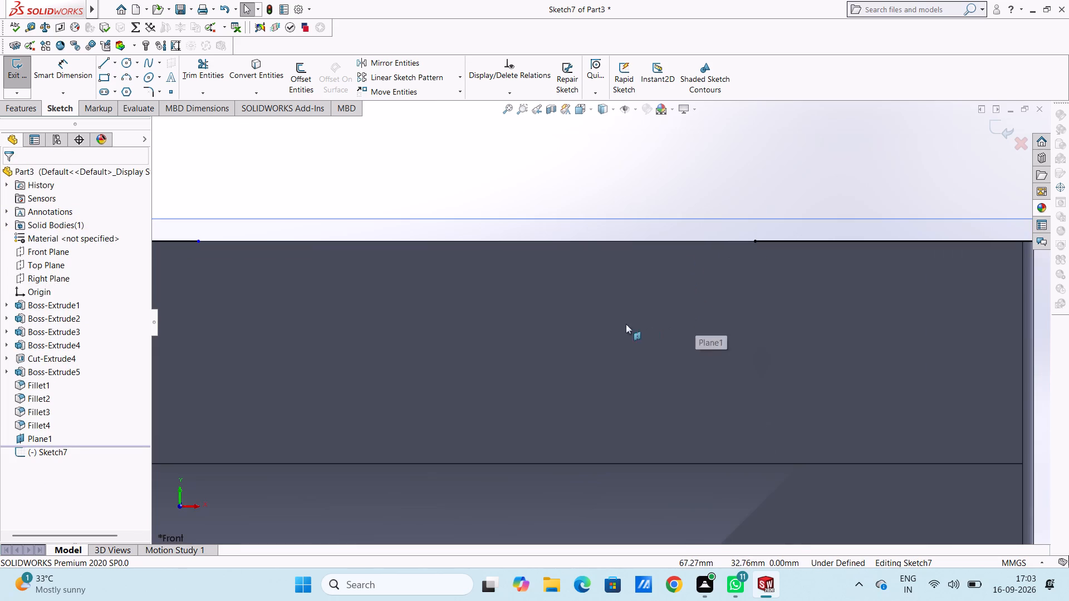
{"action": "left_click", "coordinate": [109, 64]}
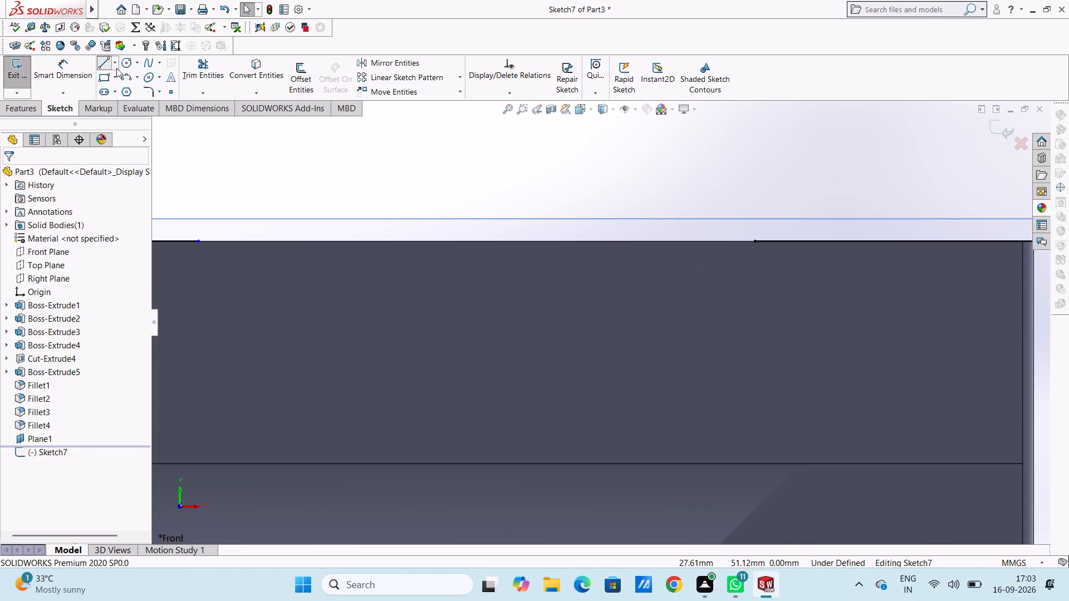
{"action": "left_click", "coordinate": [113, 62]}
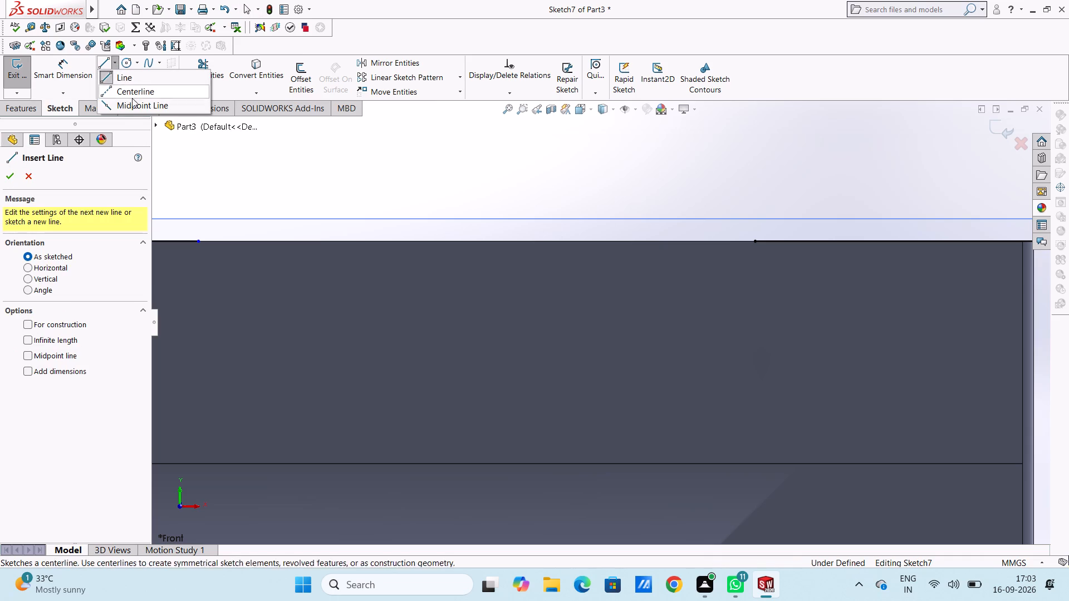
{"action": "left_click", "coordinate": [136, 107]}
{"action": "scroll", "coordinate": [536, 263], "scroll_direction": "up", "scroll_amount": 4}
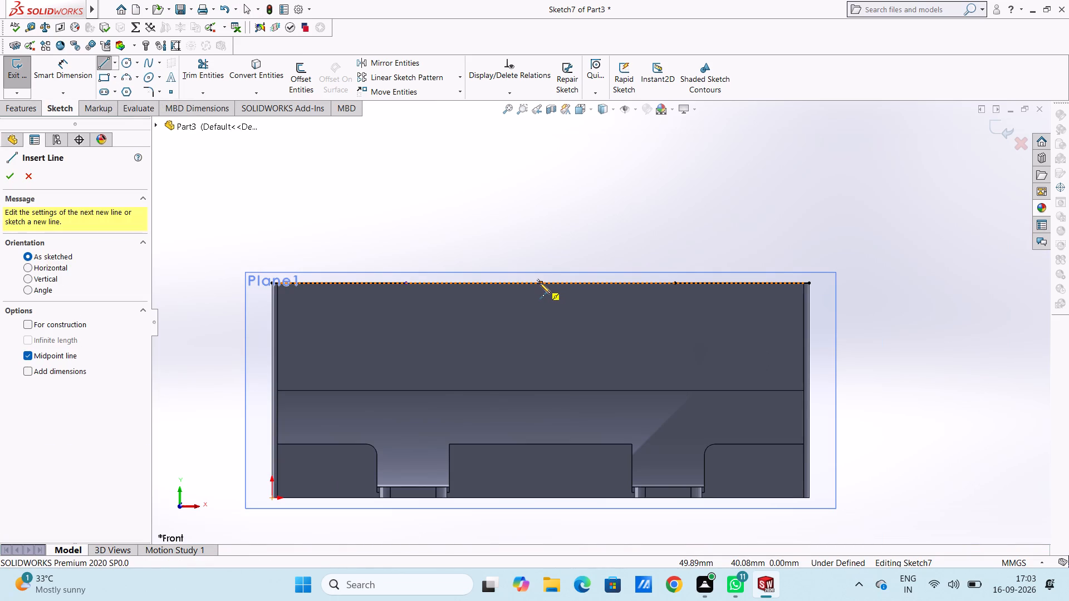
{"action": "left_click", "coordinate": [540, 283]}
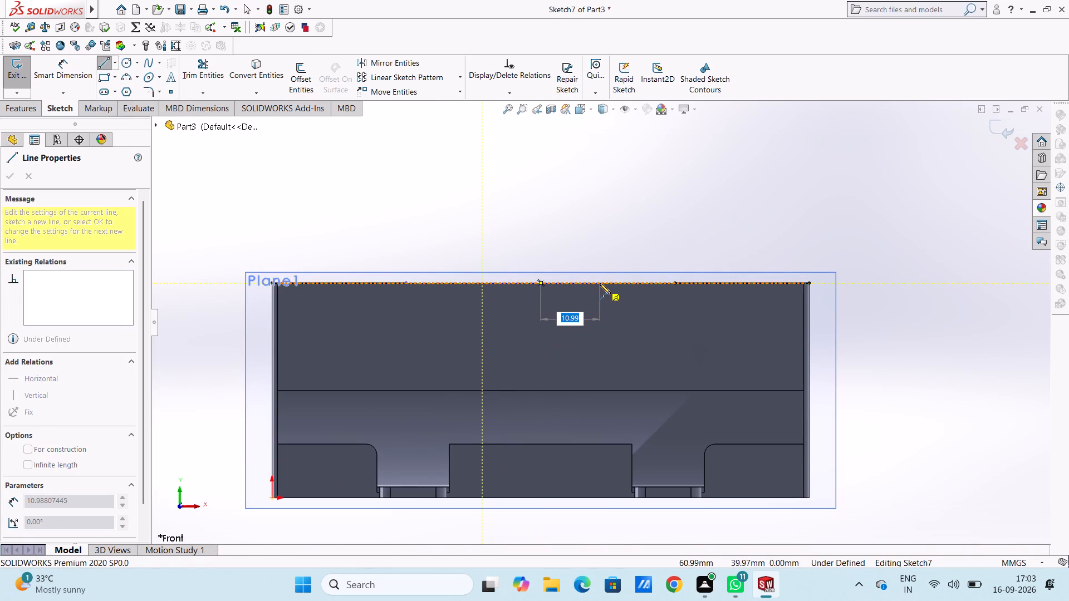
{"action": "type", "text": "12.5"}
{"action": "key", "text": "Return"}
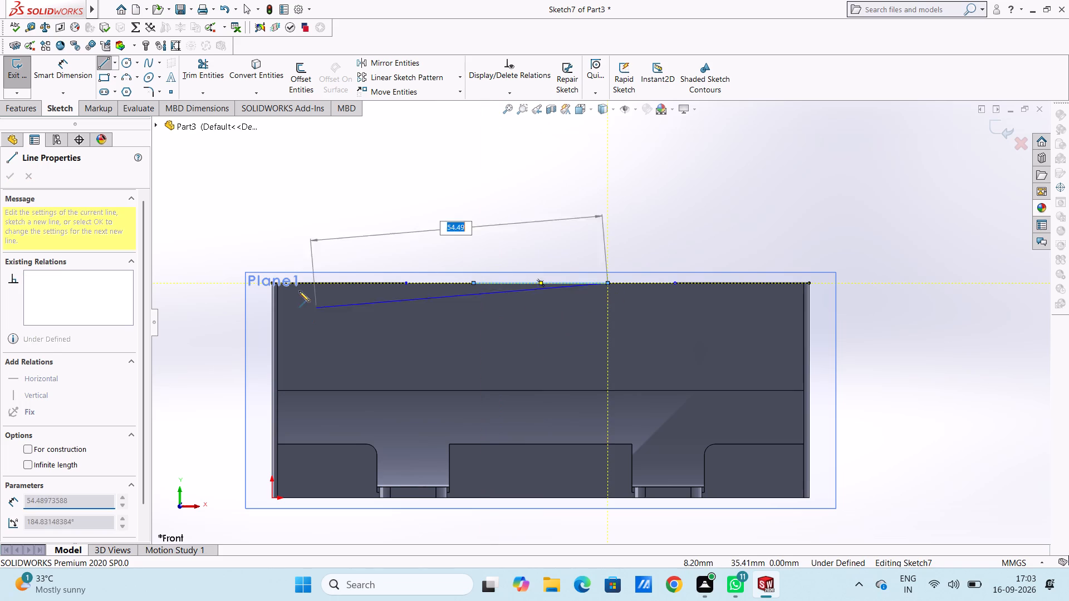
{"action": "key", "text": "Escape"}
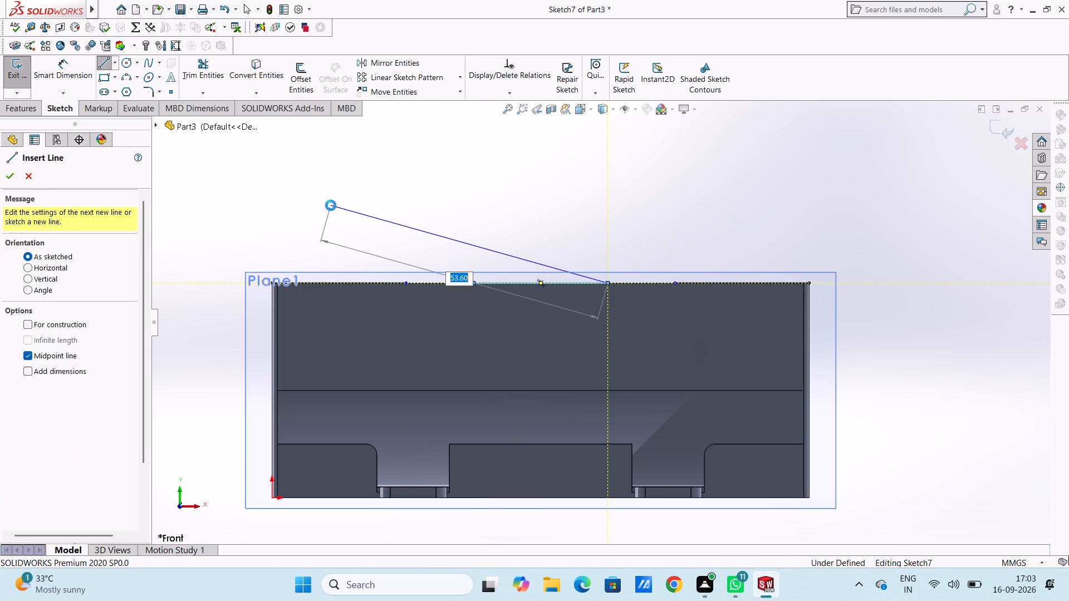
{"action": "key", "text": "Escape"}
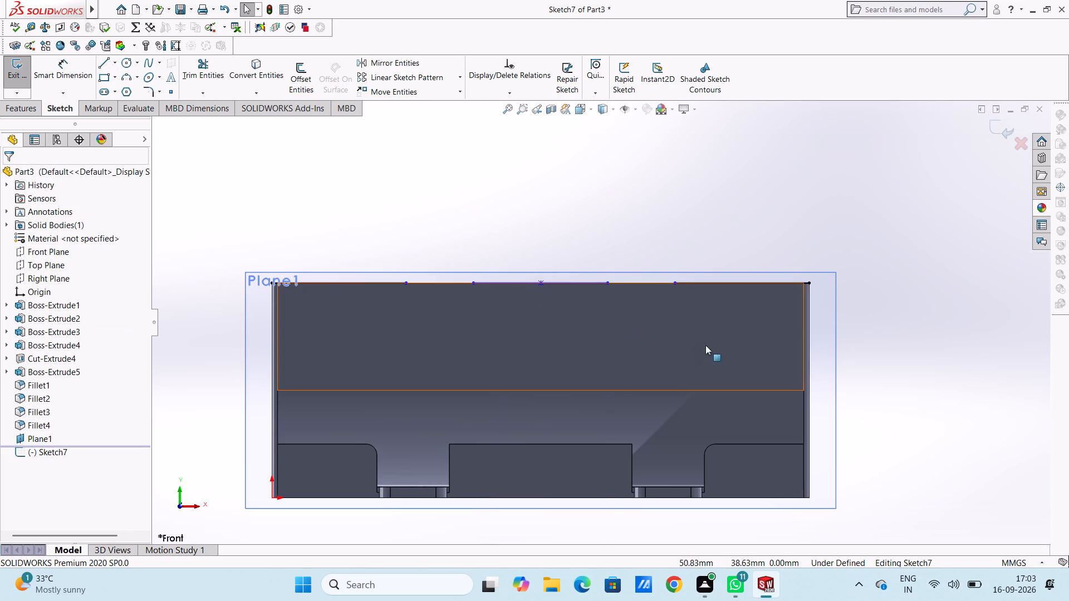
Dimension the length of the sketched line at the -X end of the rear wall's top edge.
{"action": "scroll", "coordinate": [688, 361], "scroll_direction": "down", "scroll_amount": 2}
{"action": "scroll", "coordinate": [684, 359], "scroll_direction": "up", "scroll_amount": 3}
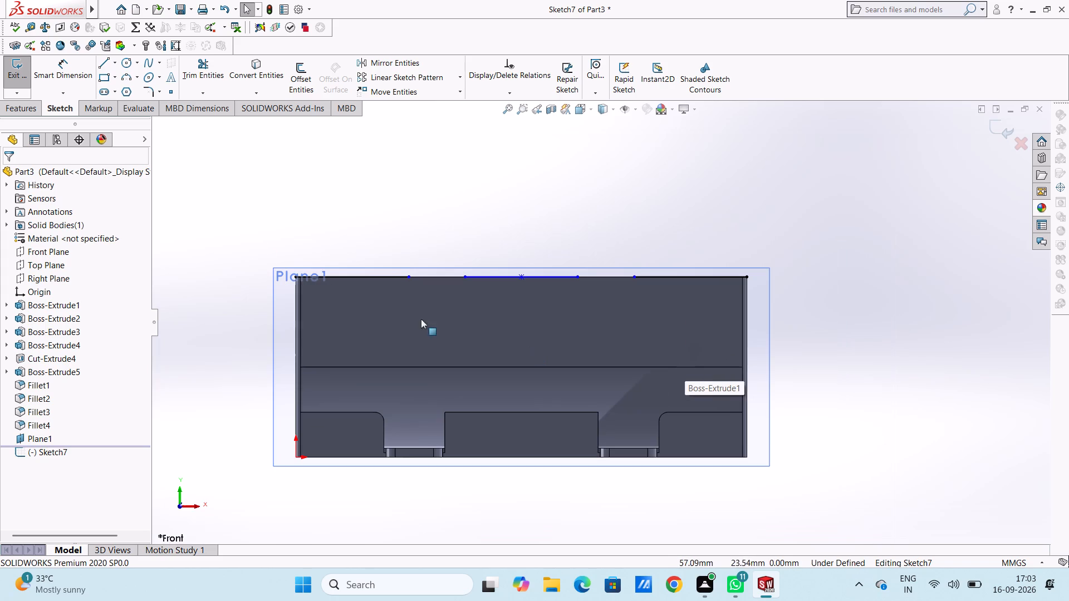
{"action": "left_click", "coordinate": [79, 75]}
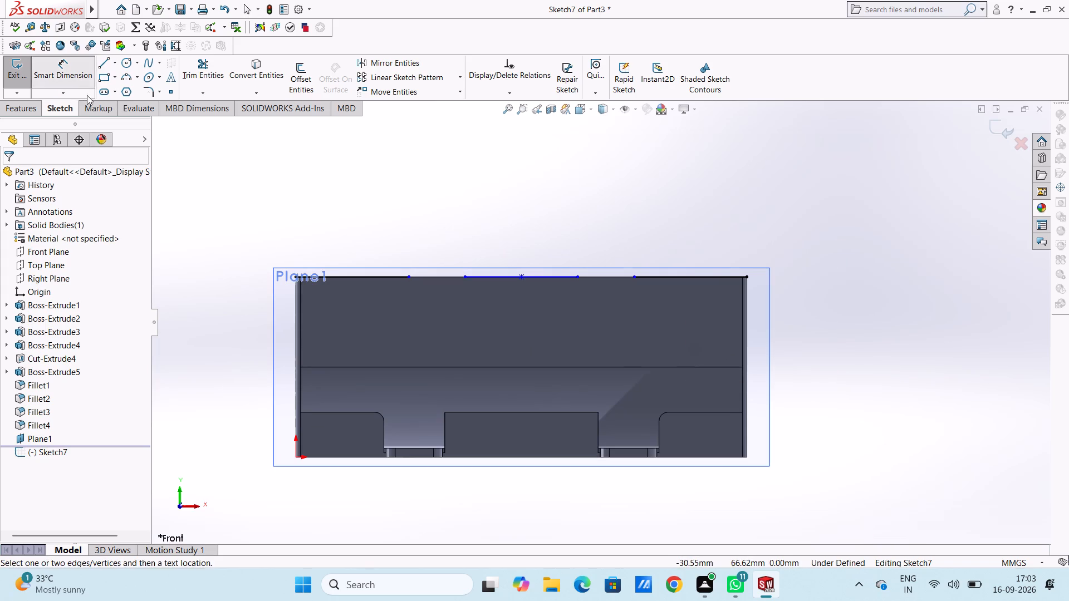
{"action": "left_click", "coordinate": [341, 279]}
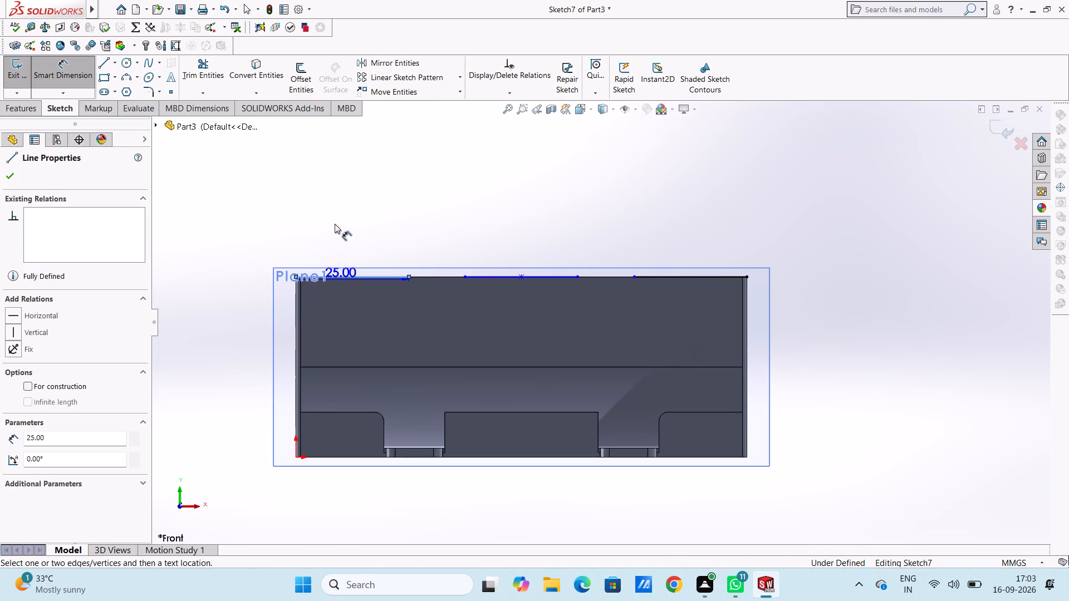
{"action": "left_click", "coordinate": [337, 172]}
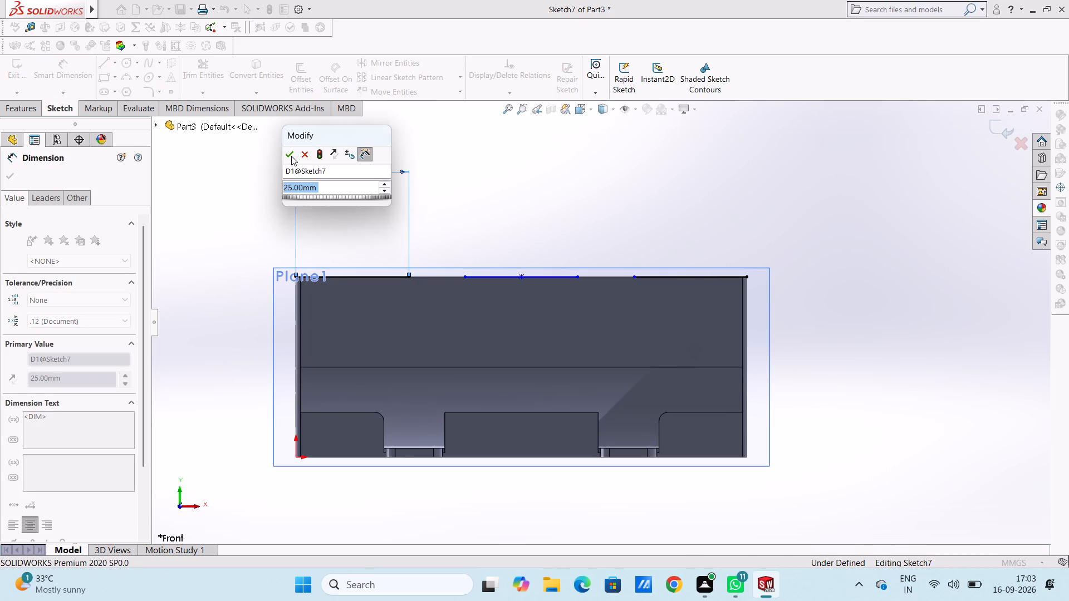
{"action": "left_click", "coordinate": [291, 155]}
{"action": "left_click", "coordinate": [533, 204]}
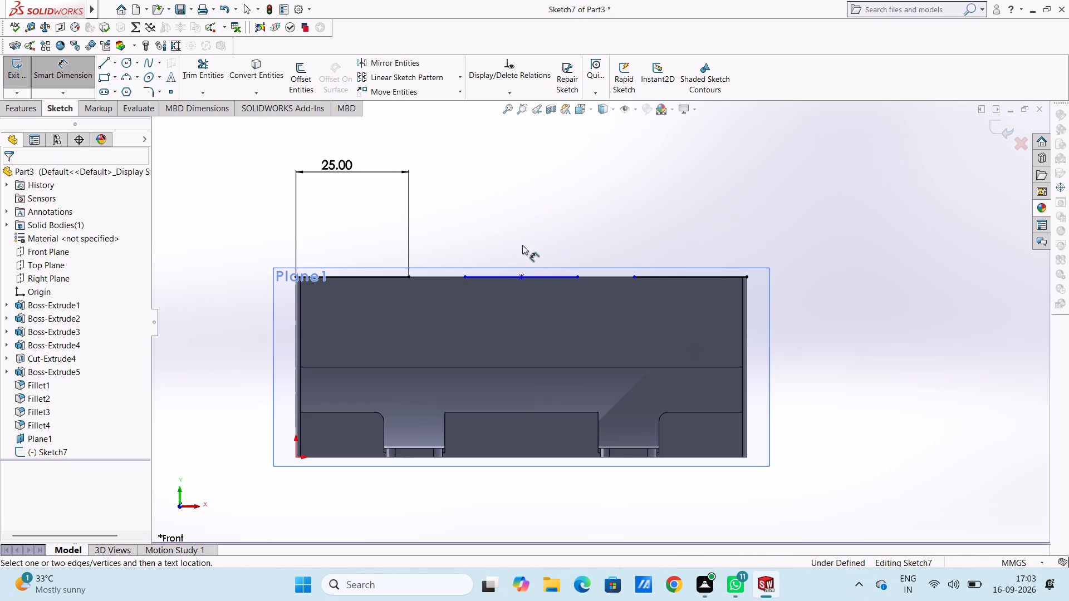
Dimension the half-length of the centred line, from its -X endpoint to its midpoint.
{"action": "left_click", "coordinate": [468, 280]}
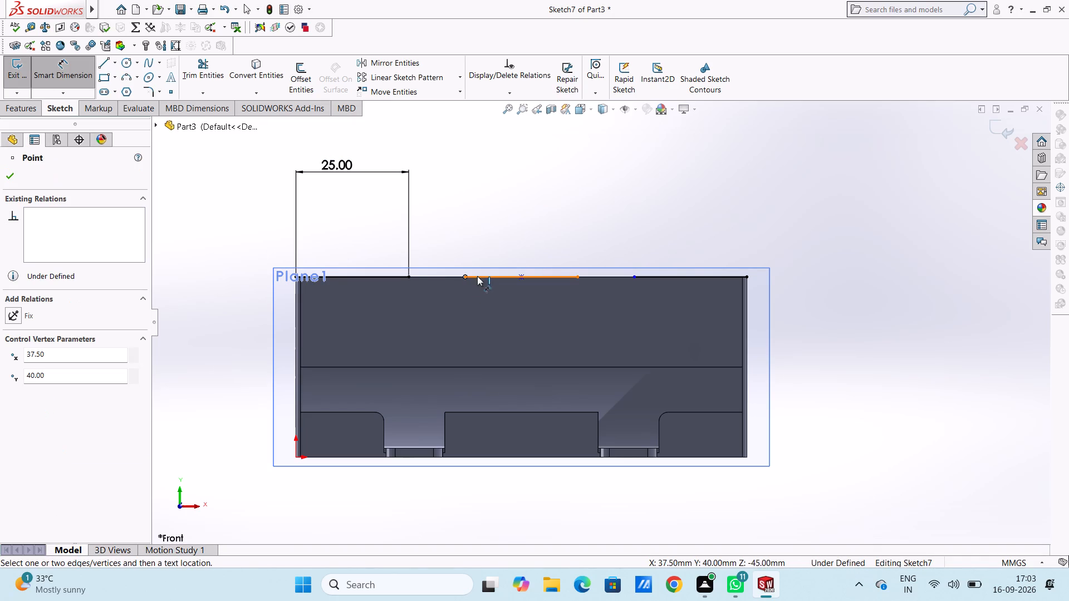
{"action": "left_click", "coordinate": [520, 278]}
{"action": "left_click", "coordinate": [478, 157]}
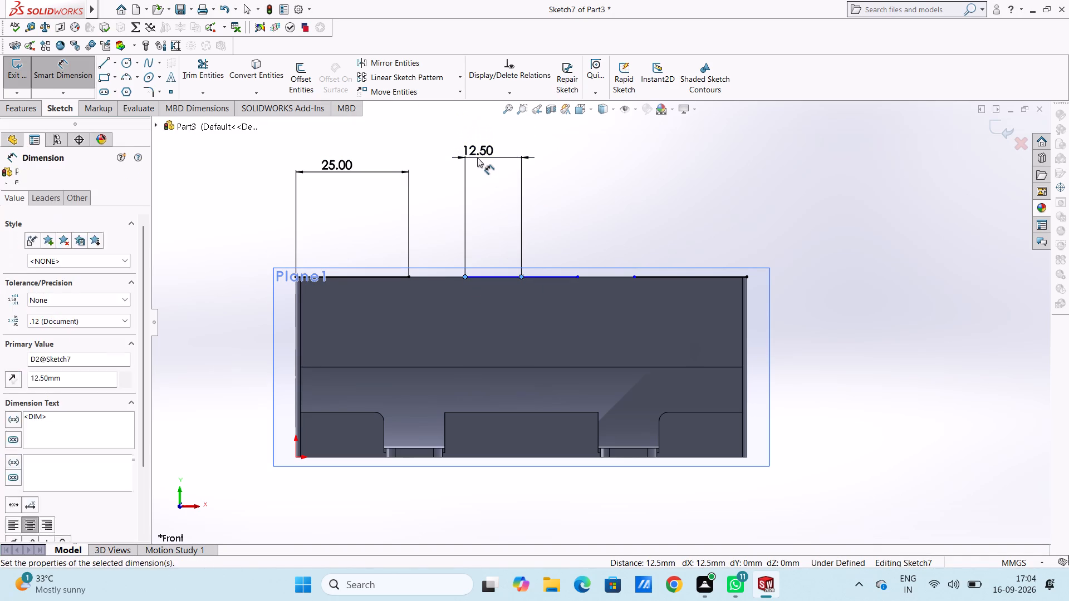
{"action": "left_click", "coordinate": [433, 141]}
{"action": "left_click", "coordinate": [437, 155]}
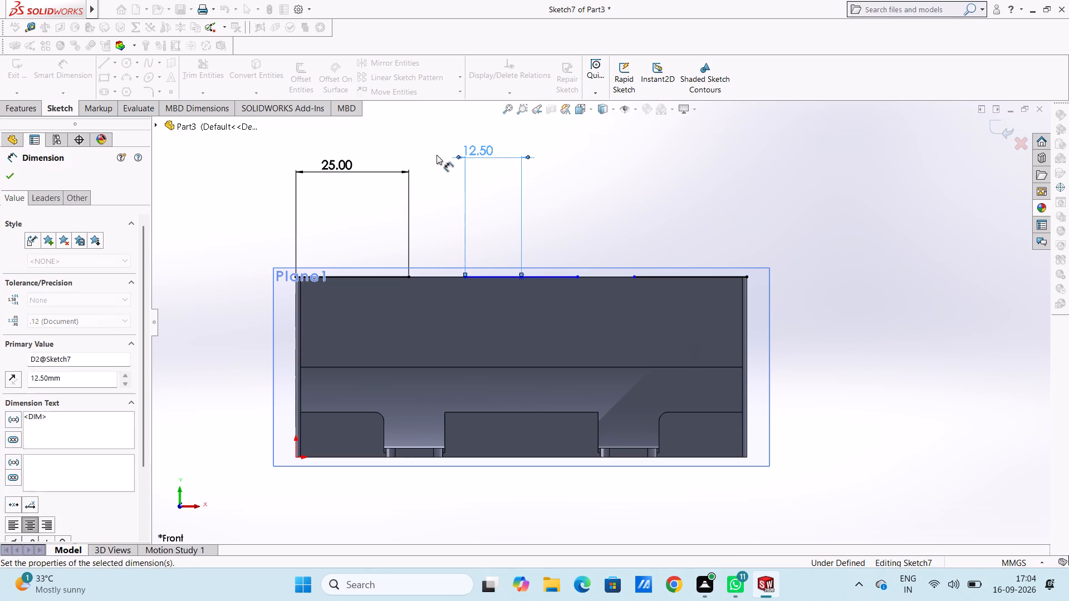
Dimension the line at the top edge's +X end between its inner endpoint and the corner.
{"action": "left_click", "coordinate": [636, 277]}
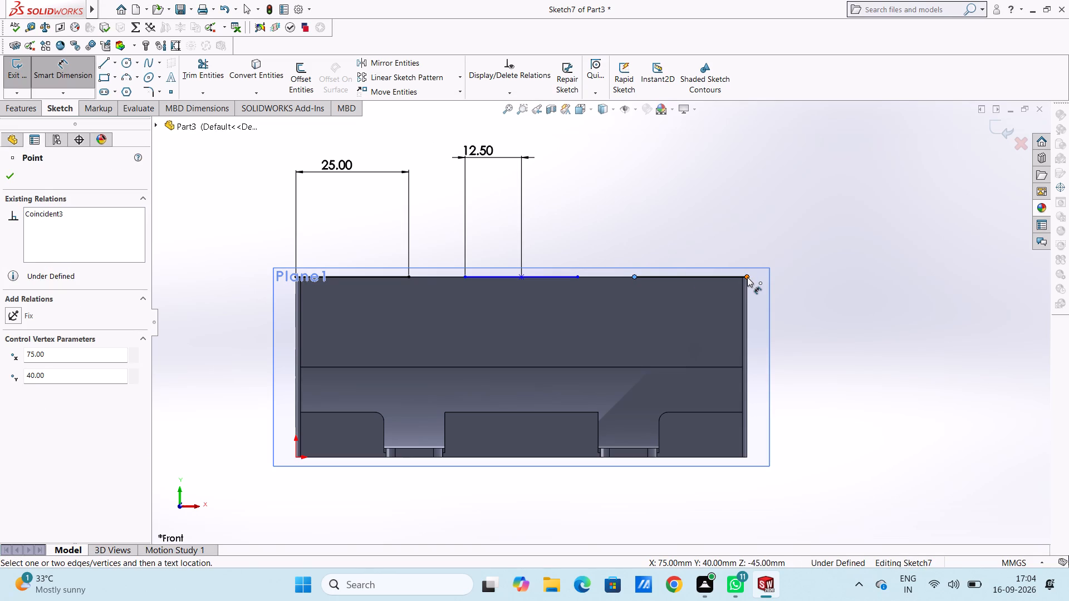
{"action": "left_click", "coordinate": [747, 277]}
{"action": "left_click", "coordinate": [724, 170]}
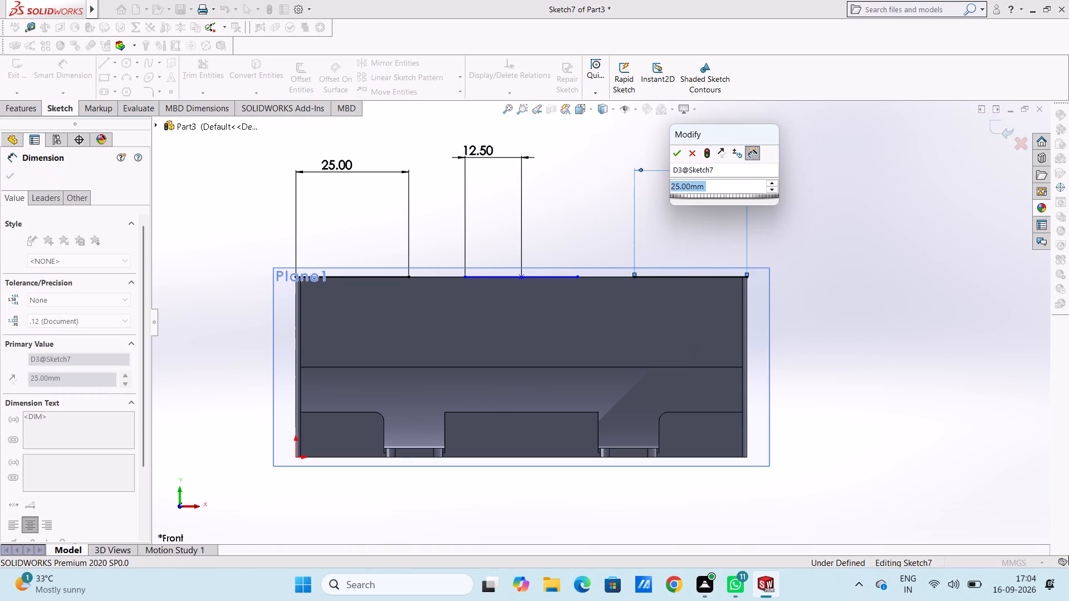
{"action": "left_click", "coordinate": [672, 158]}
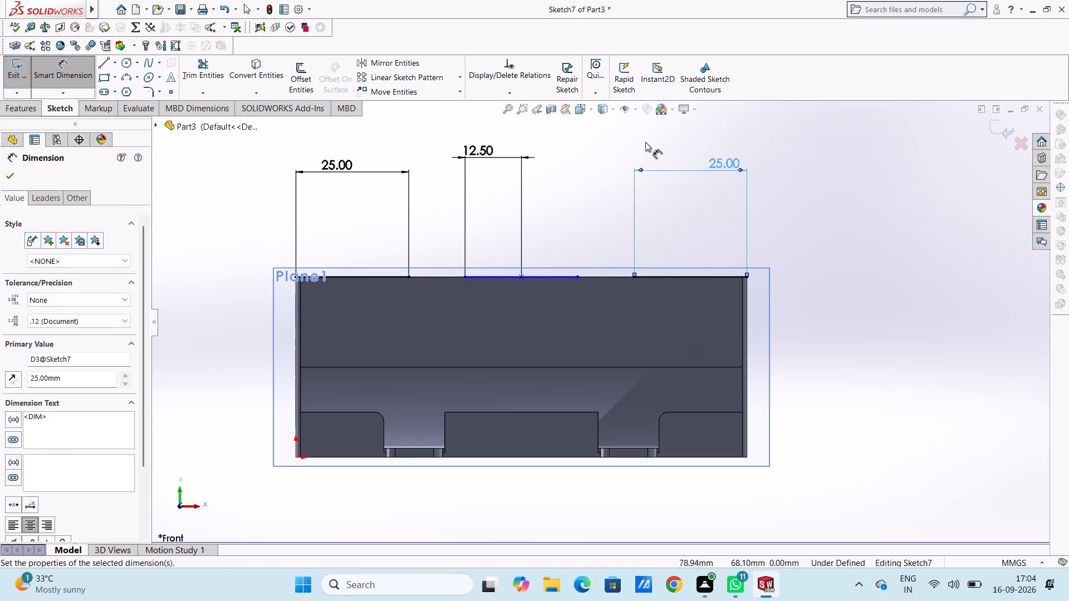
{"action": "left_click", "coordinate": [645, 142]}
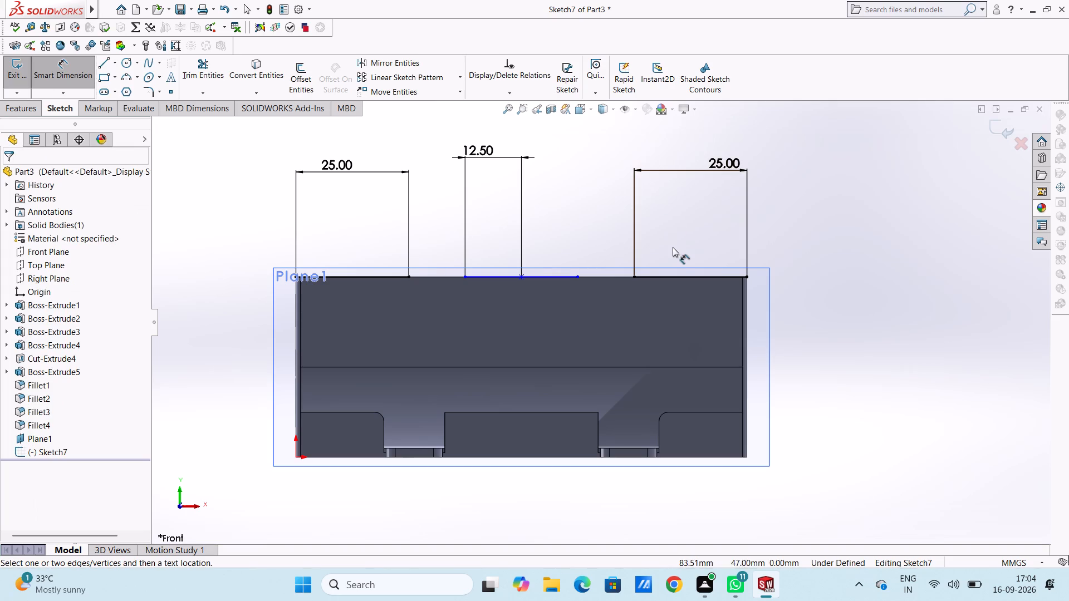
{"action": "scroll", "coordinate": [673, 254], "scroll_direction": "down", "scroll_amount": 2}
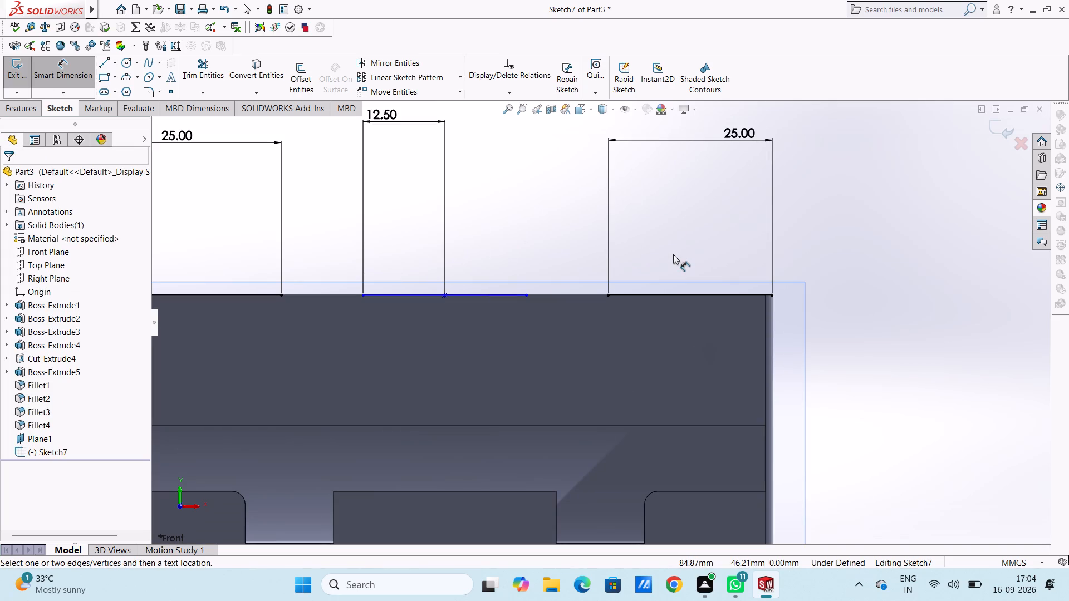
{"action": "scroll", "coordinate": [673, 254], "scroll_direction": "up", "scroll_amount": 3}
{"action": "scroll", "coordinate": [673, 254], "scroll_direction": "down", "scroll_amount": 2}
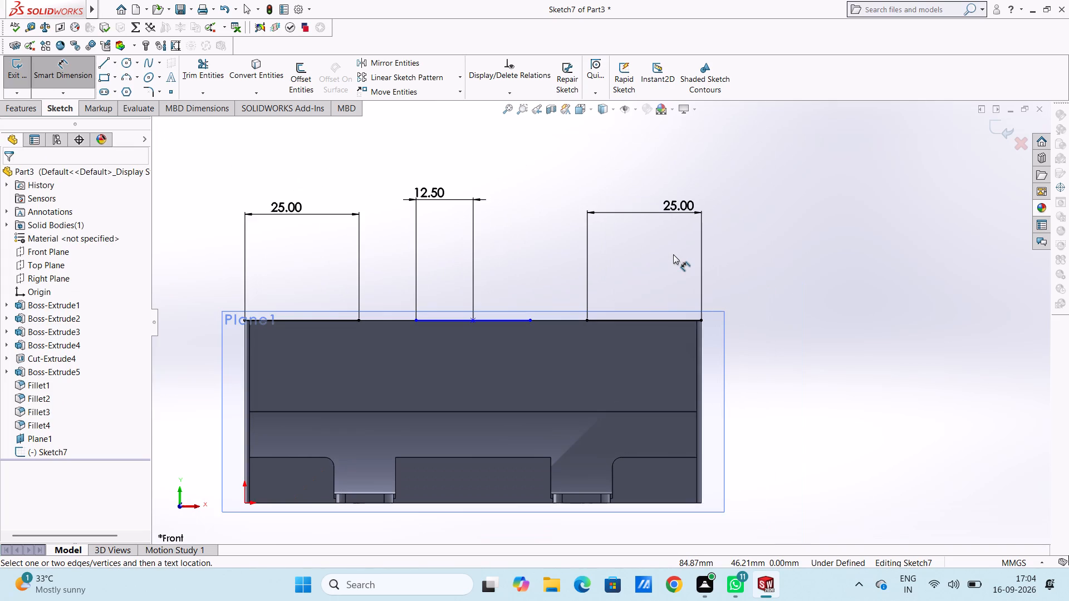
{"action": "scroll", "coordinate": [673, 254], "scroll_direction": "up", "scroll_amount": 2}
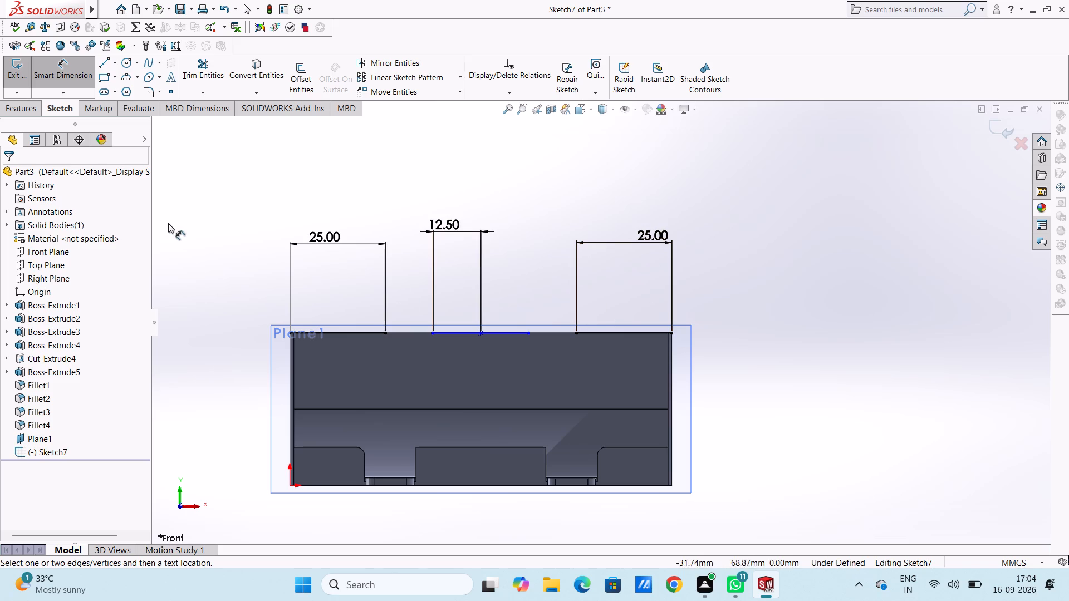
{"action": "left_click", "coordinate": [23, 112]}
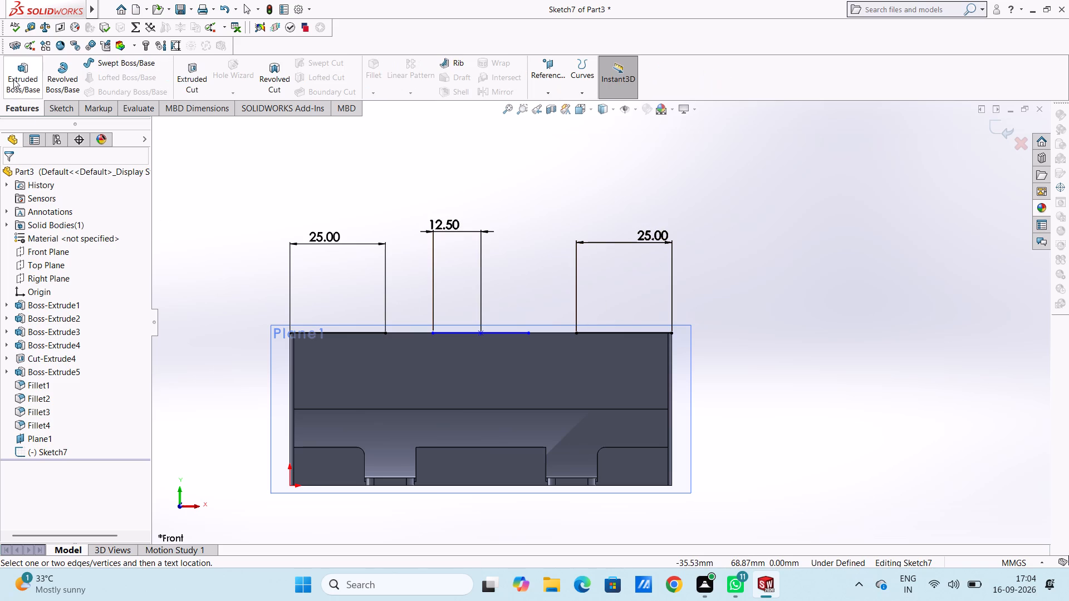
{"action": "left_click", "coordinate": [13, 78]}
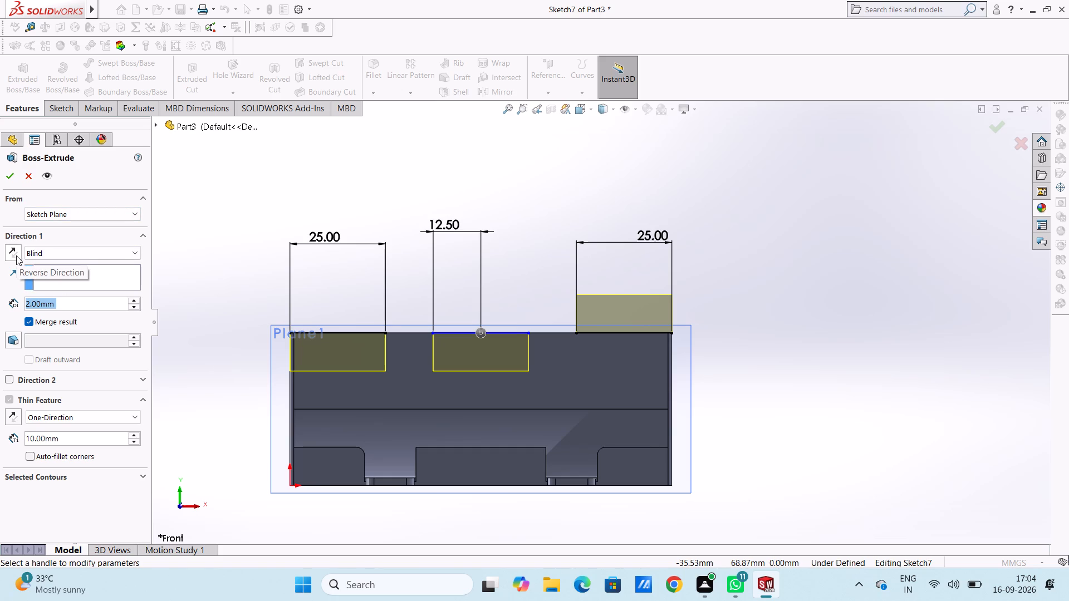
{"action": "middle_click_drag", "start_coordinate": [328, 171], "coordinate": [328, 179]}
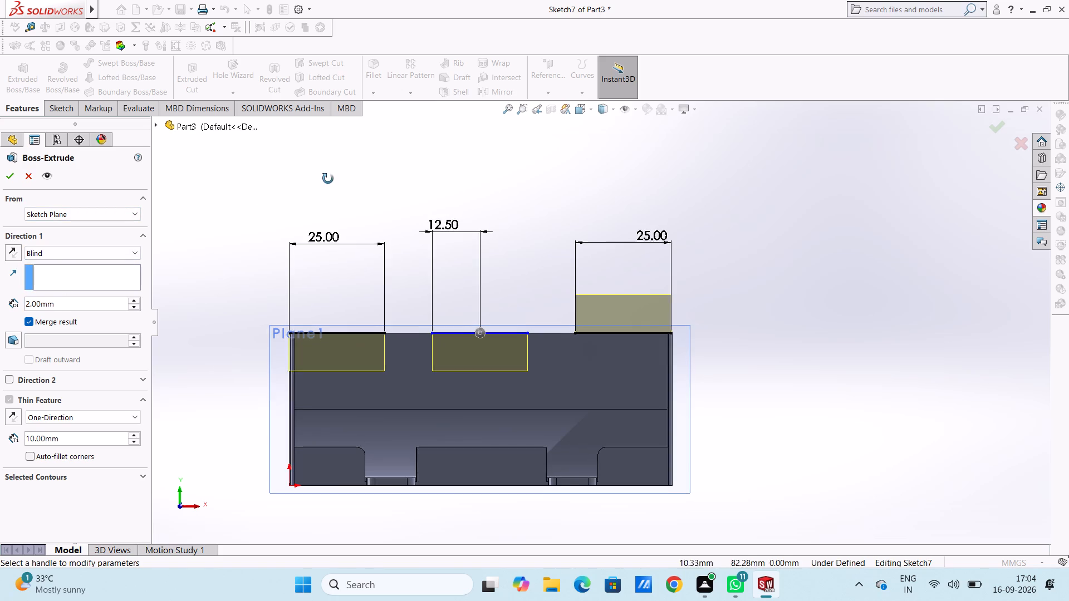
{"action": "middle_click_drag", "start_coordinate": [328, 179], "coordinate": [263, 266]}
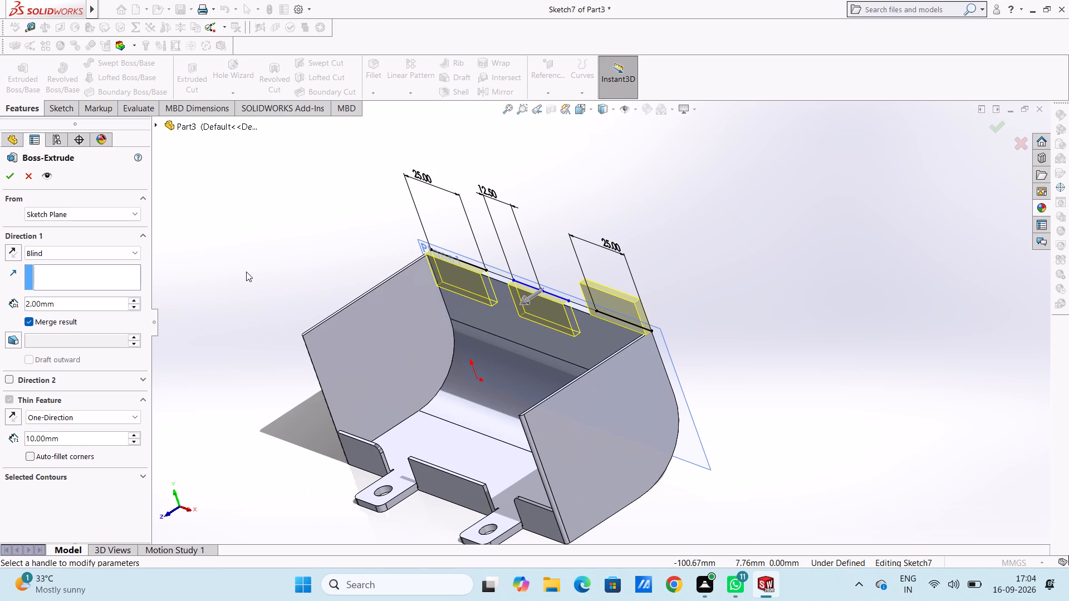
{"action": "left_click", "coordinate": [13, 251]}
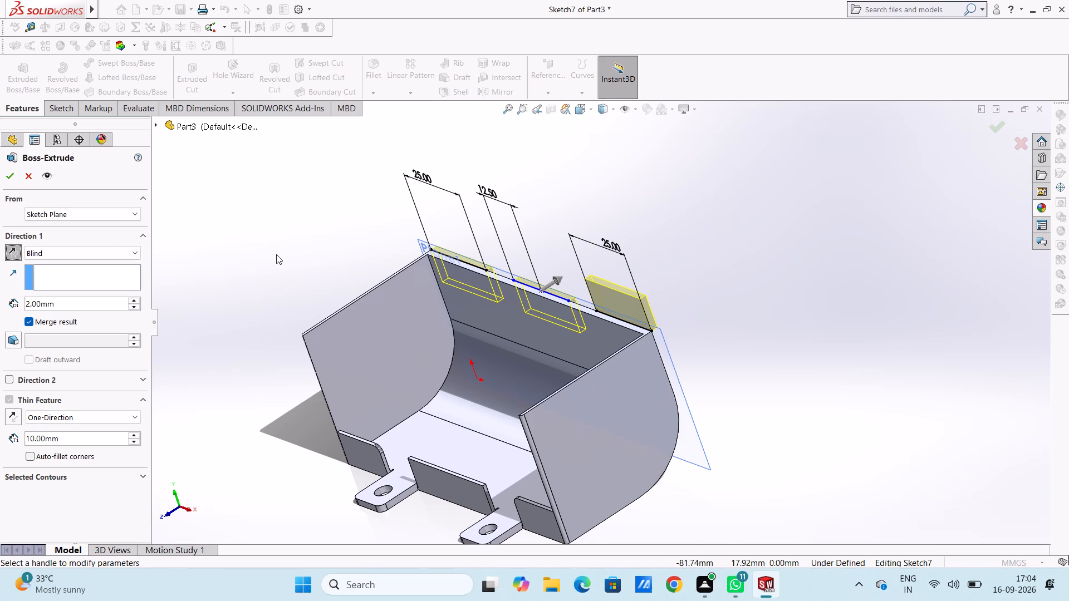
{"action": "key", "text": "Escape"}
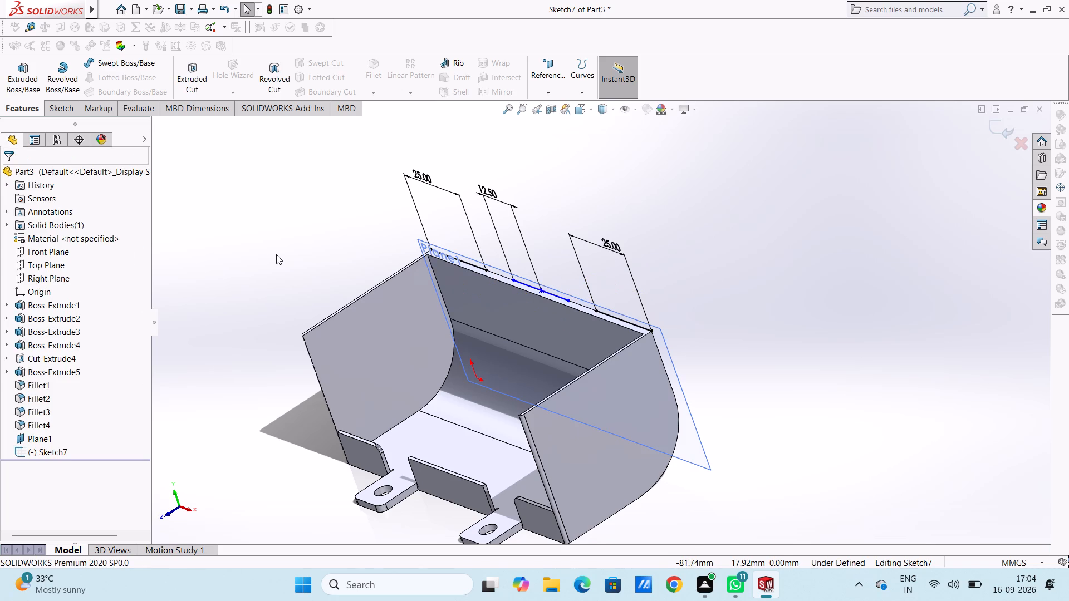
Sketch a 4 mm vertical line up from the -X top corner, a 100 mm horizontal line across, and a vertical line down to the +X corner.
{"action": "key", "text": "ctrl+1"}
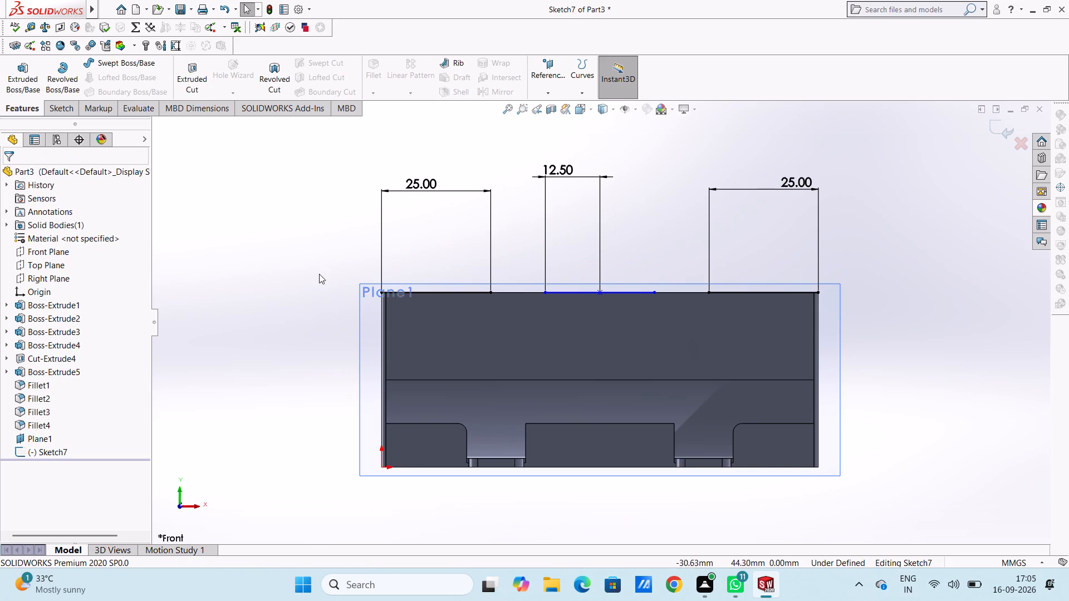
{"action": "scroll", "coordinate": [797, 278], "scroll_direction": "down", "scroll_amount": 3}
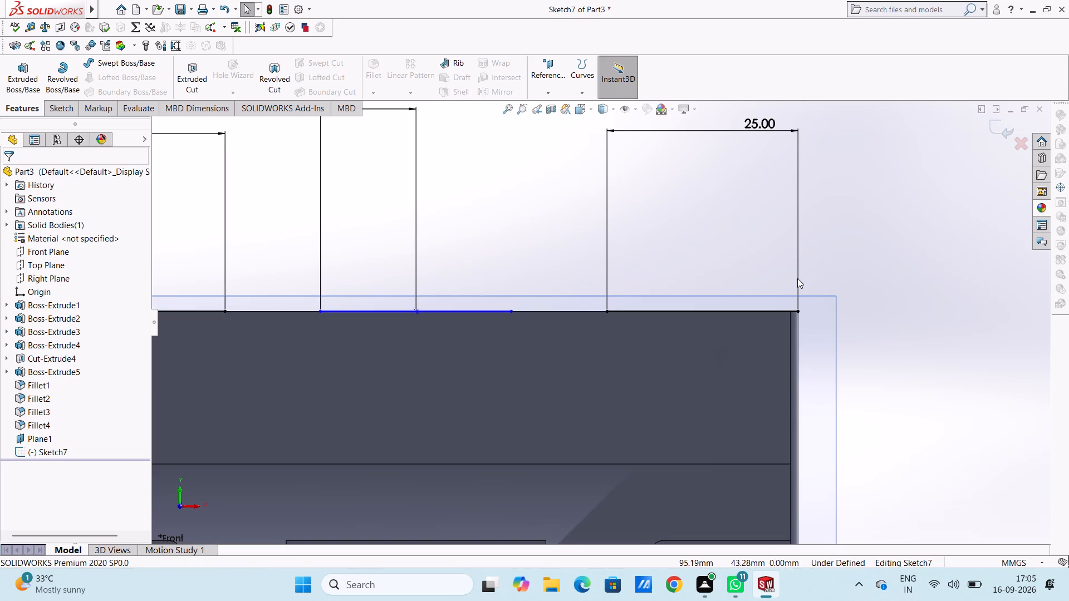
{"action": "left_click", "coordinate": [69, 107]}
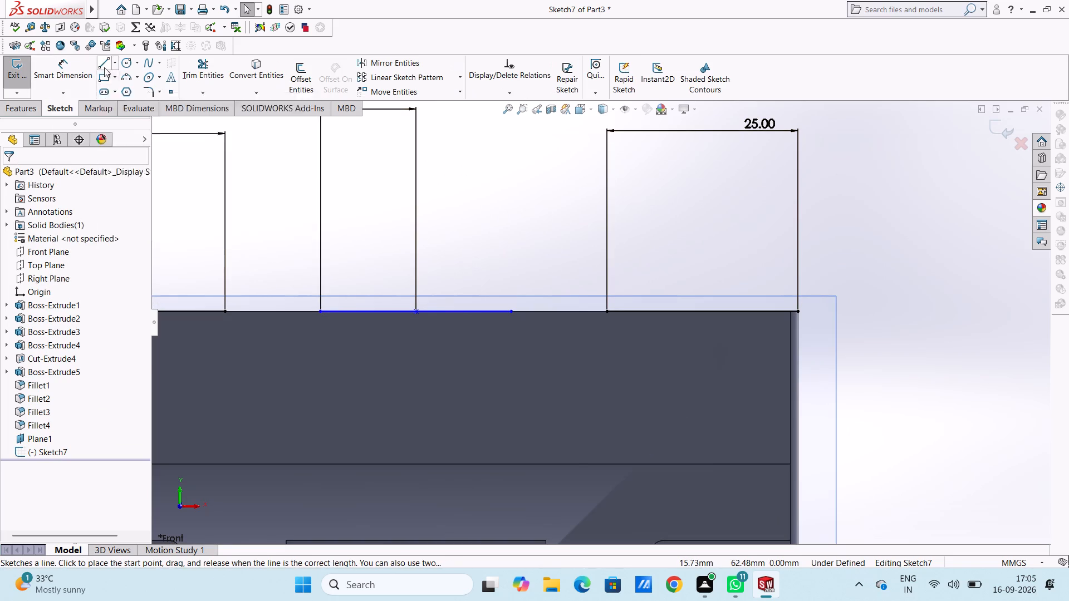
{"action": "left_click", "coordinate": [106, 63]}
{"action": "scroll", "coordinate": [238, 193], "scroll_direction": "up", "scroll_amount": 3}
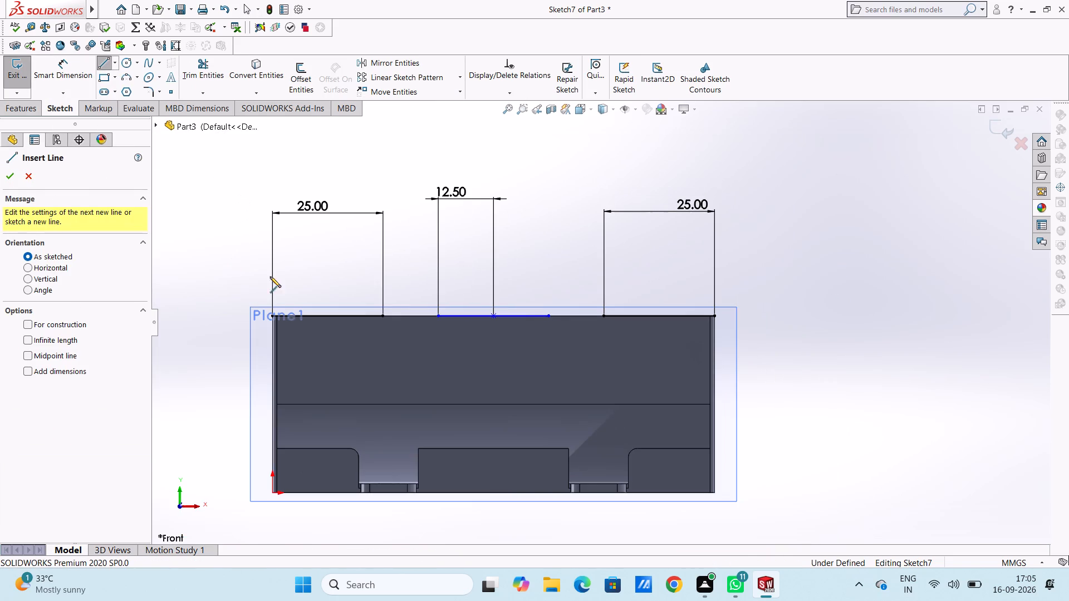
{"action": "left_click", "coordinate": [272, 317]}
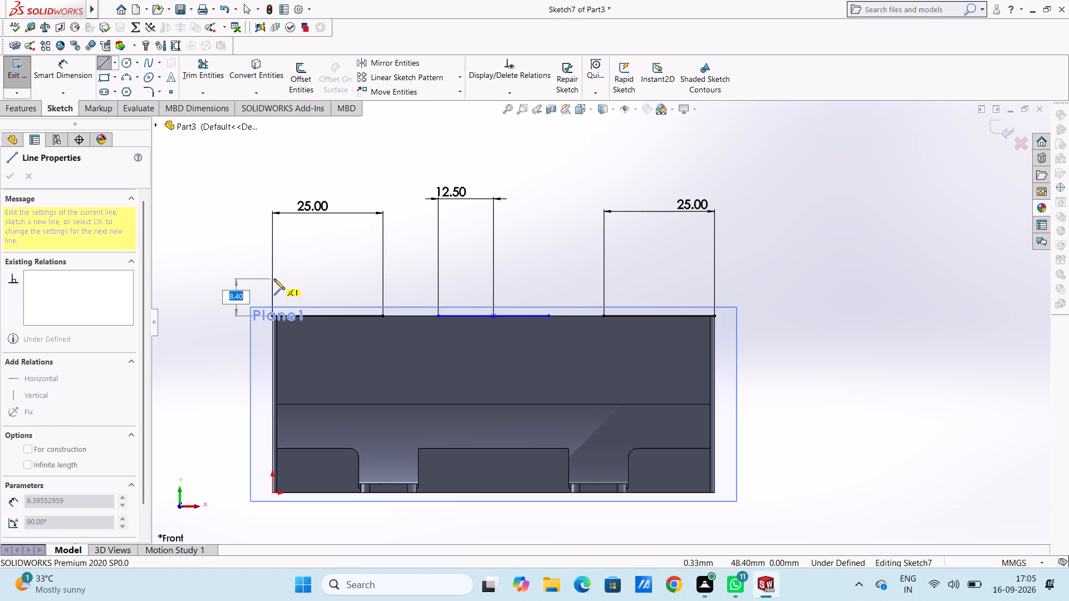
{"action": "key", "text": "4"}
{"action": "key", "text": "Return"}
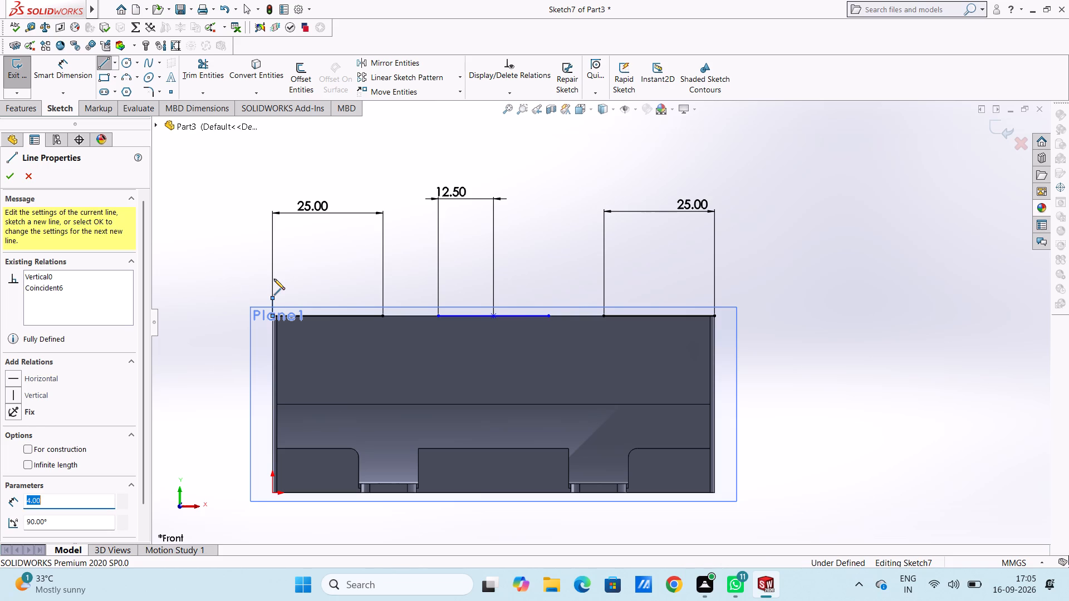
{"action": "left_click", "coordinate": [716, 299]}
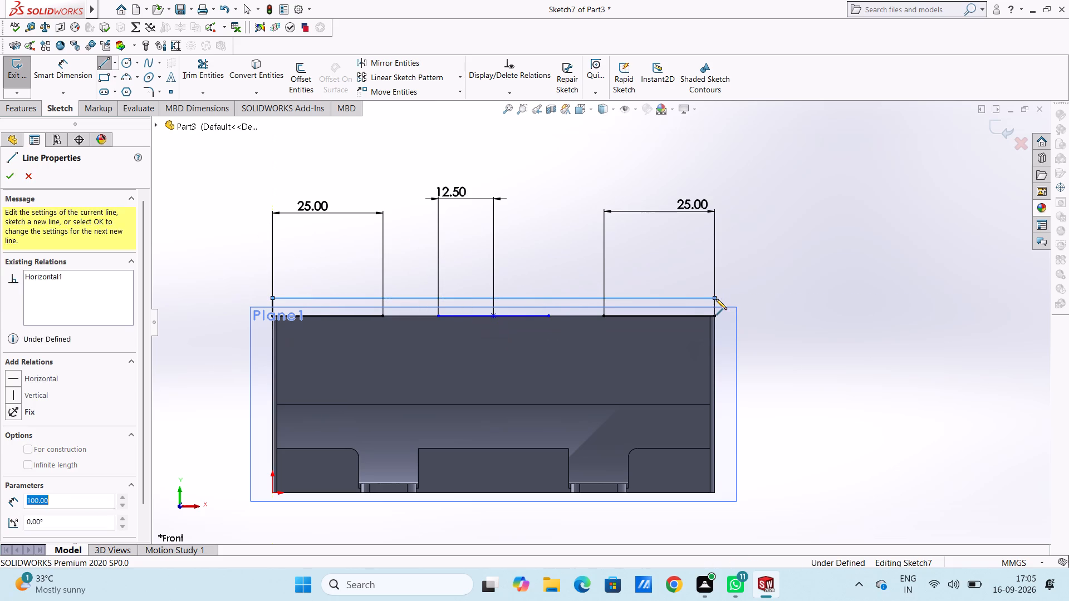
{"action": "left_click", "coordinate": [715, 317]}
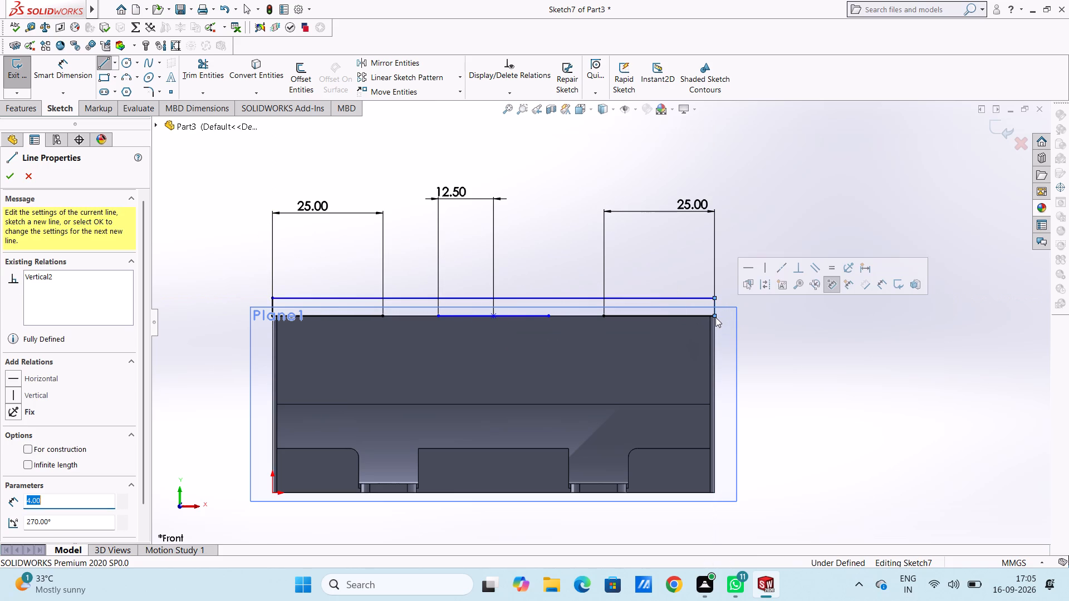
{"action": "key", "text": "Escape"}
{"action": "key", "text": "Escape"}
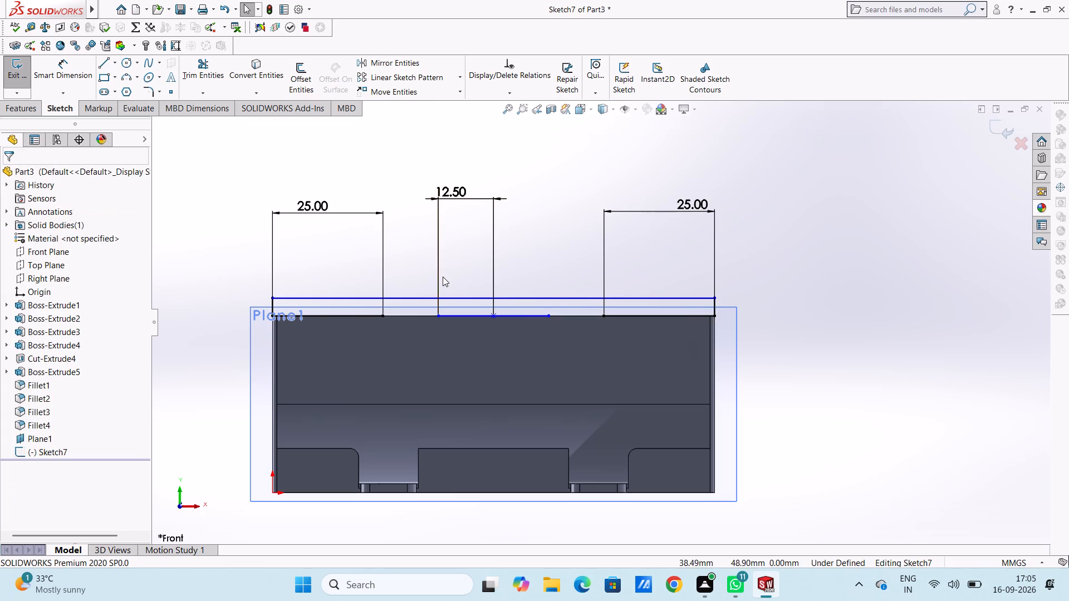
Sketch a 4 mm vertical line from the inner end of the -X 25 mm line up to the long horizontal line.
{"action": "scroll", "coordinate": [370, 338], "scroll_direction": "down", "scroll_amount": 4}
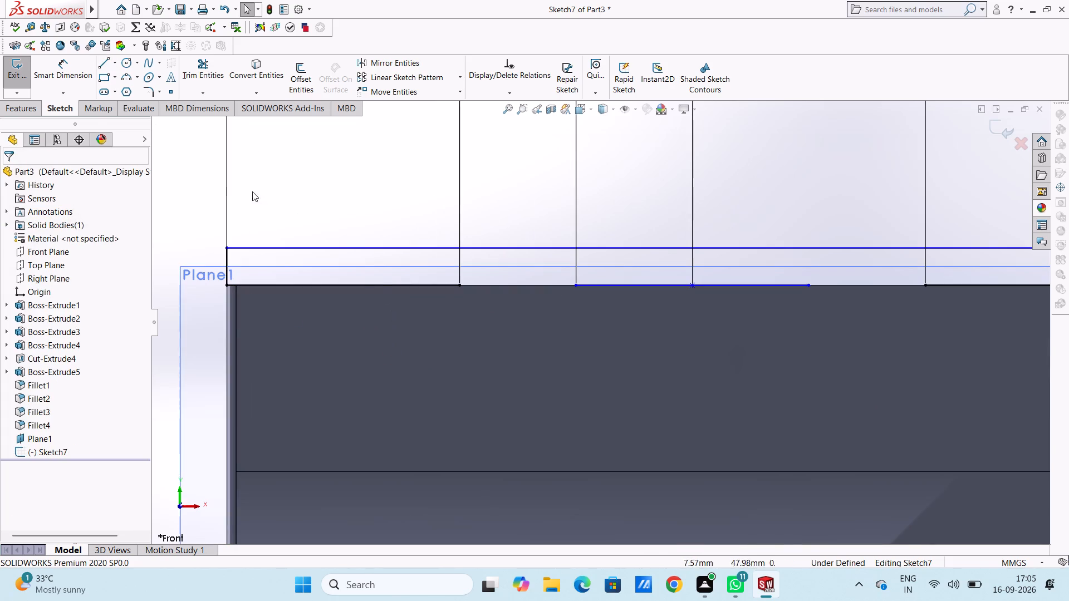
{"action": "left_click", "coordinate": [100, 63]}
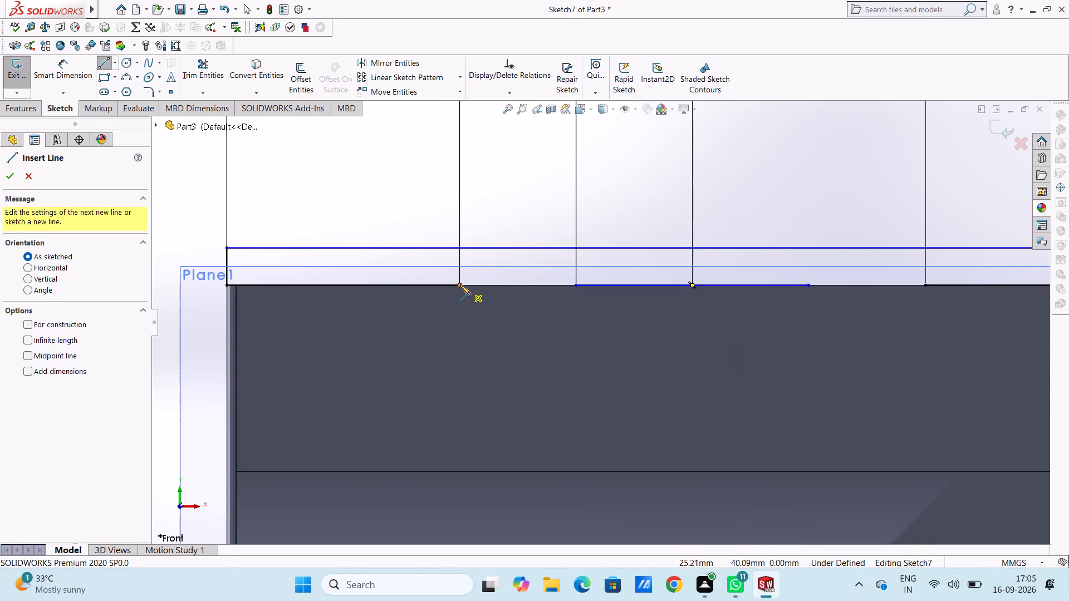
{"action": "left_click", "coordinate": [460, 284]}
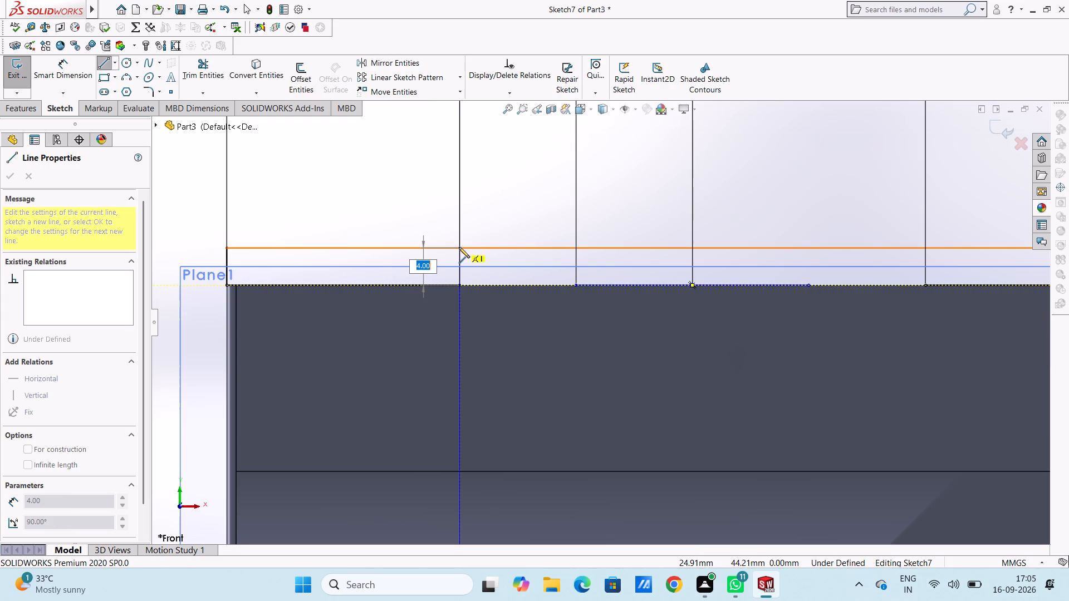
{"action": "left_click", "coordinate": [459, 248]}
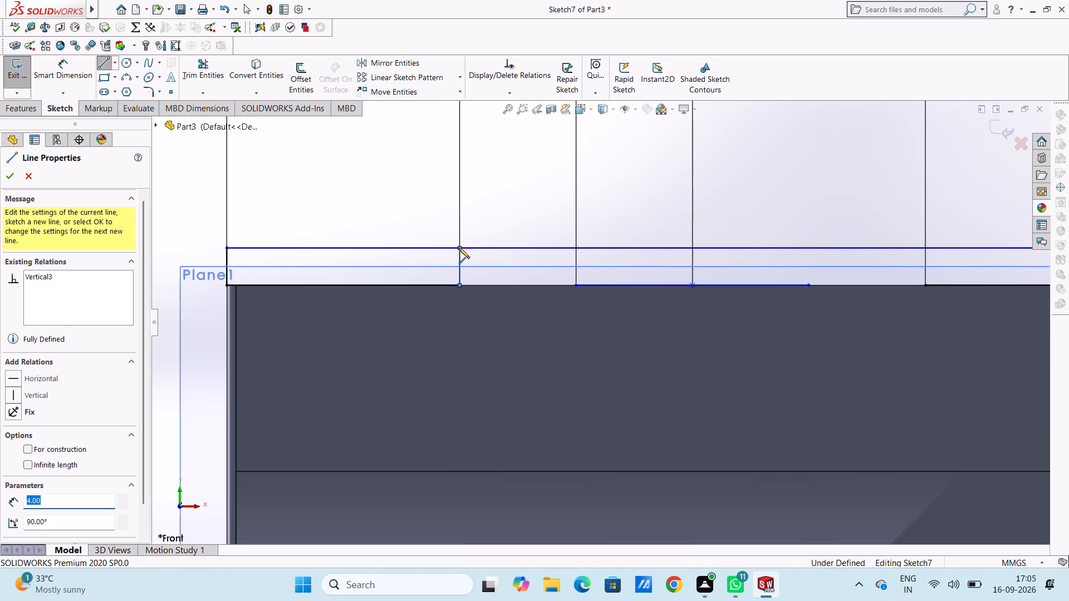
{"action": "key", "text": "Escape"}
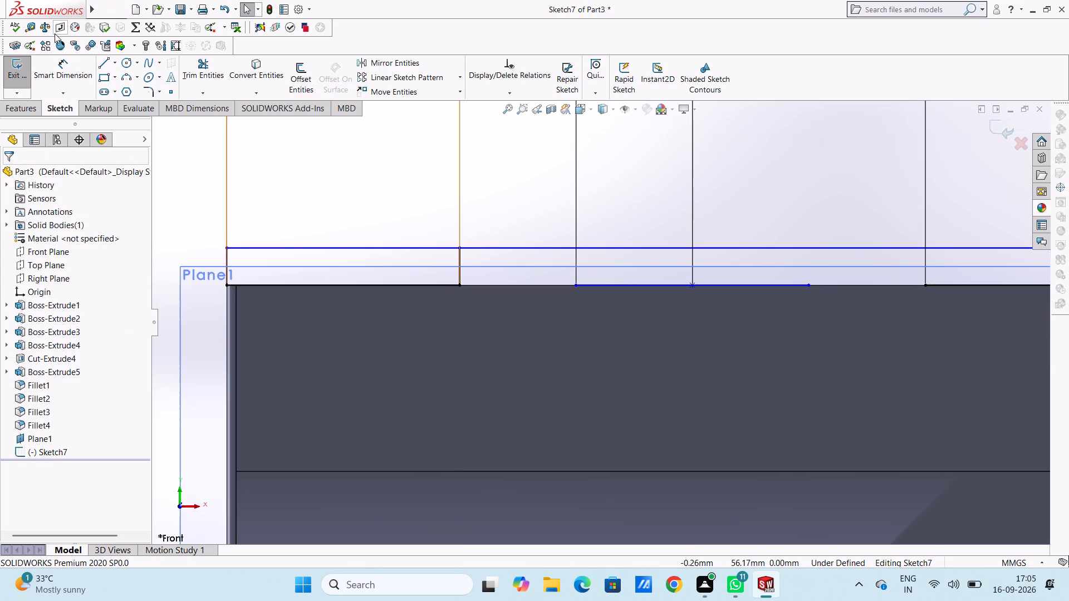
Sketch 4 mm vertical lines from both ends of the centred line up to the long horizontal line.
{"action": "left_click", "coordinate": [103, 63]}
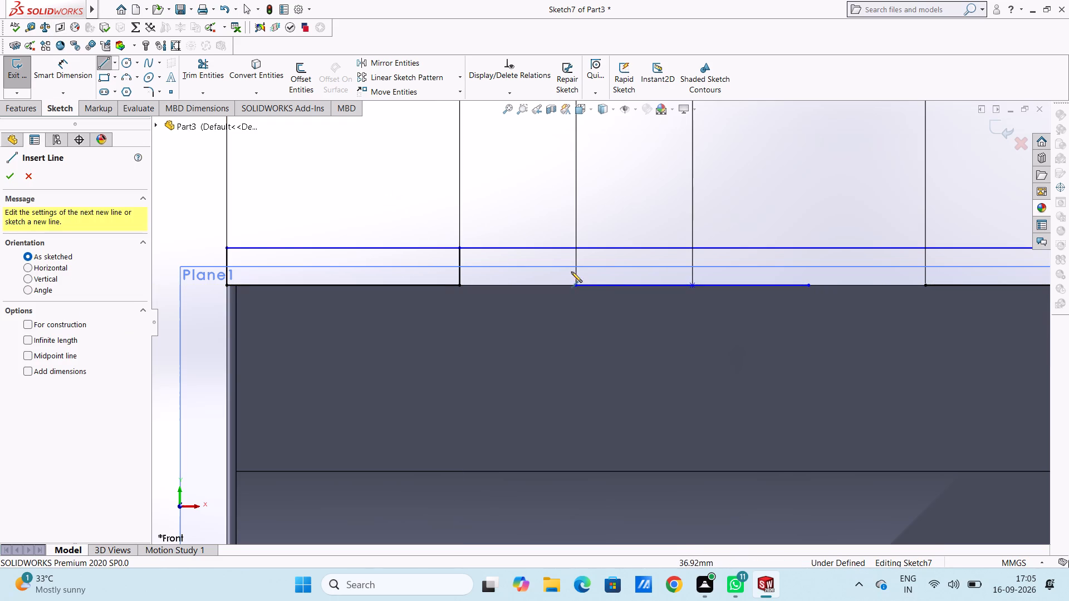
{"action": "left_click", "coordinate": [576, 283]}
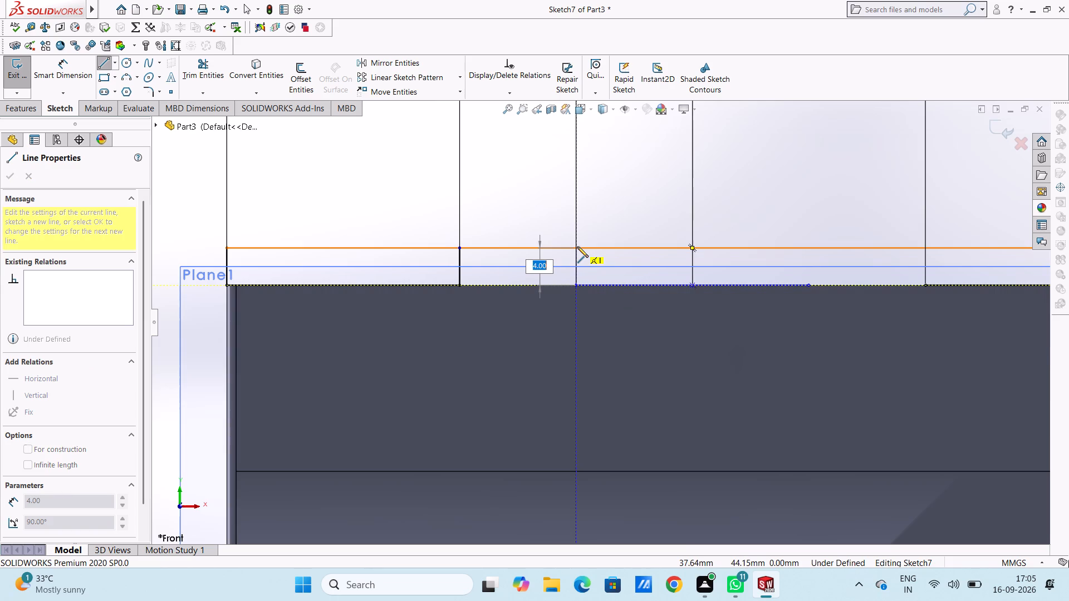
{"action": "left_click", "coordinate": [577, 247]}
{"action": "key", "text": "Escape"}
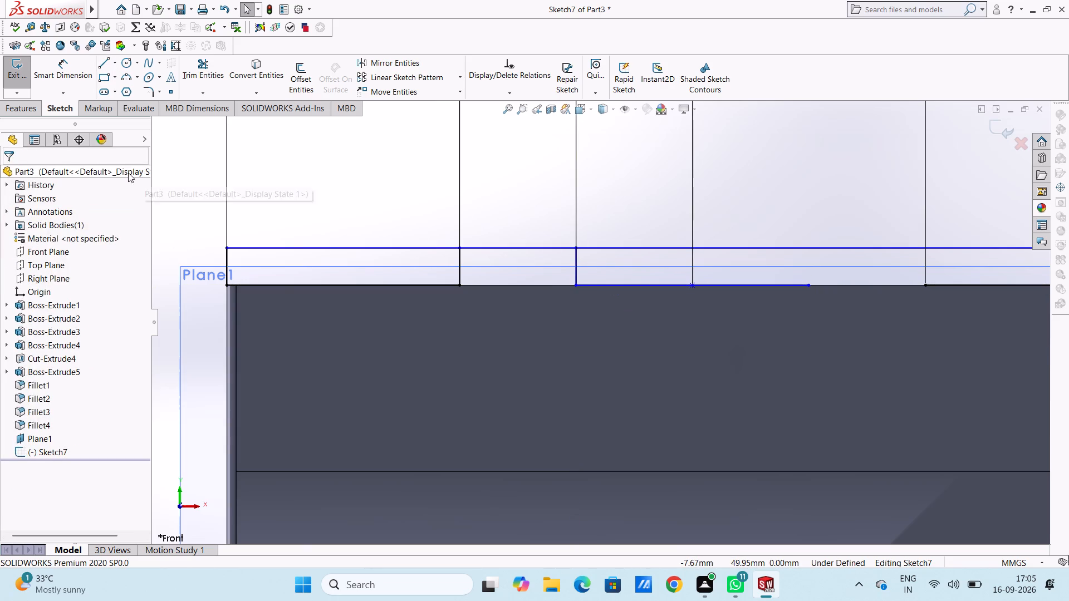
{"action": "left_click", "coordinate": [108, 66]}
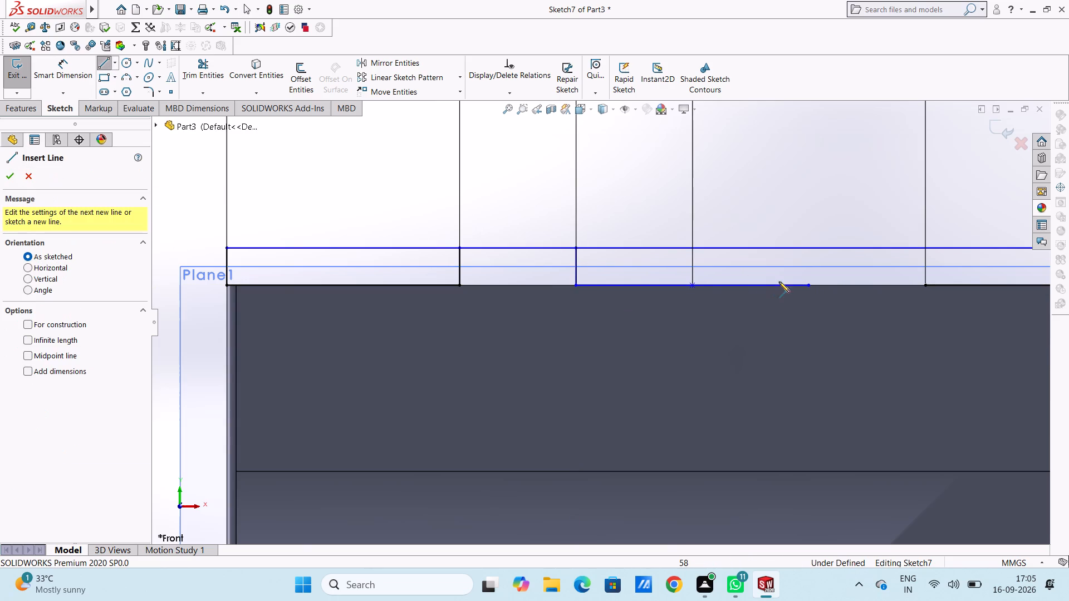
{"action": "left_click", "coordinate": [810, 285]}
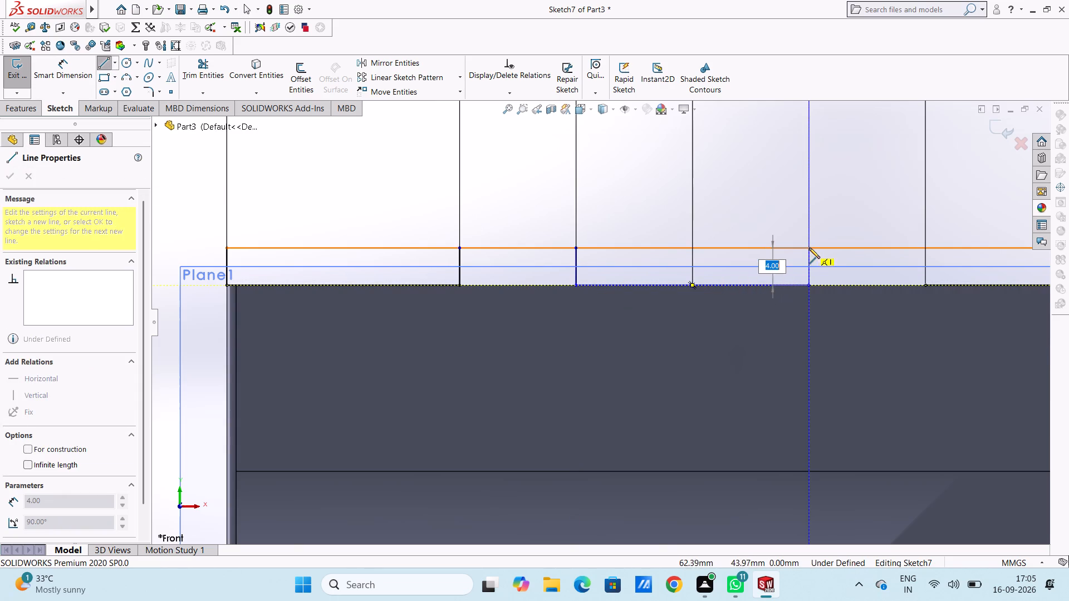
{"action": "left_click", "coordinate": [810, 247]}
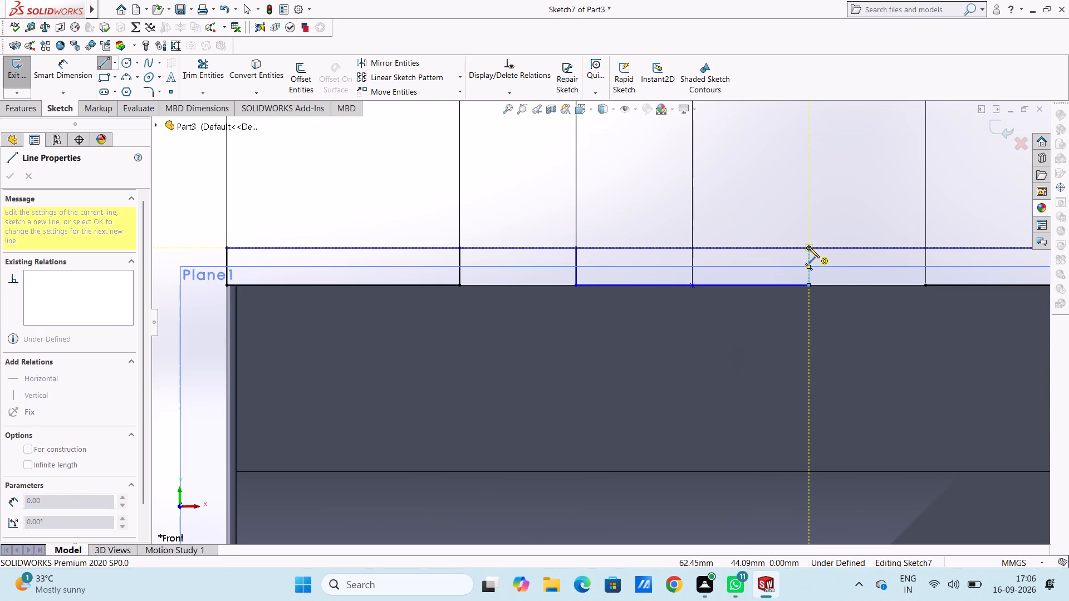
{"action": "key", "text": "Escape"}
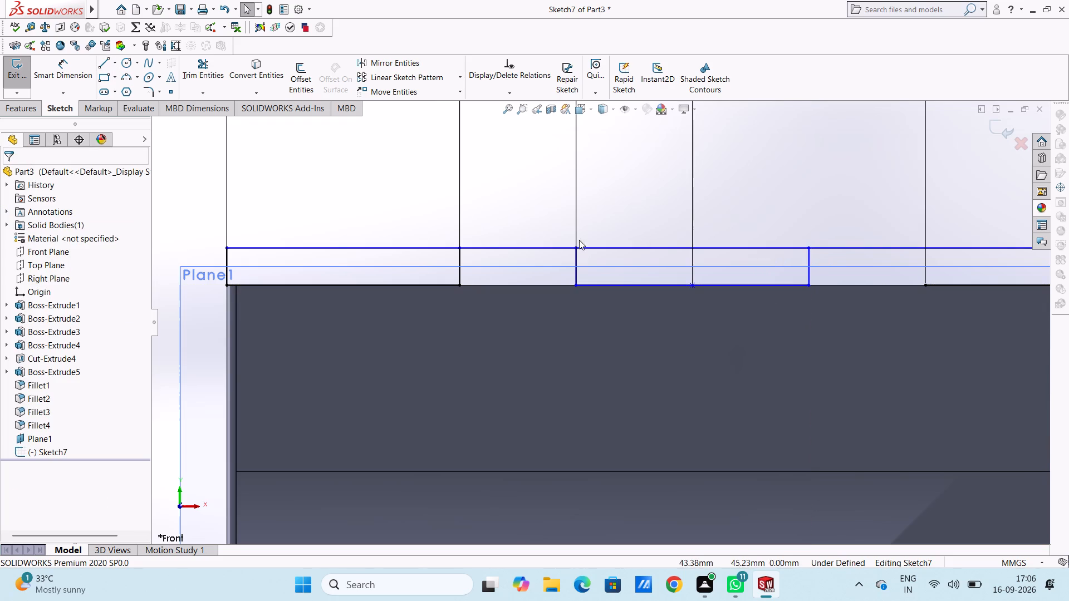
Sketch a 4 mm vertical line from the inner end of the +X 25 mm line up to the long horizontal line.
{"action": "left_click", "coordinate": [105, 61]}
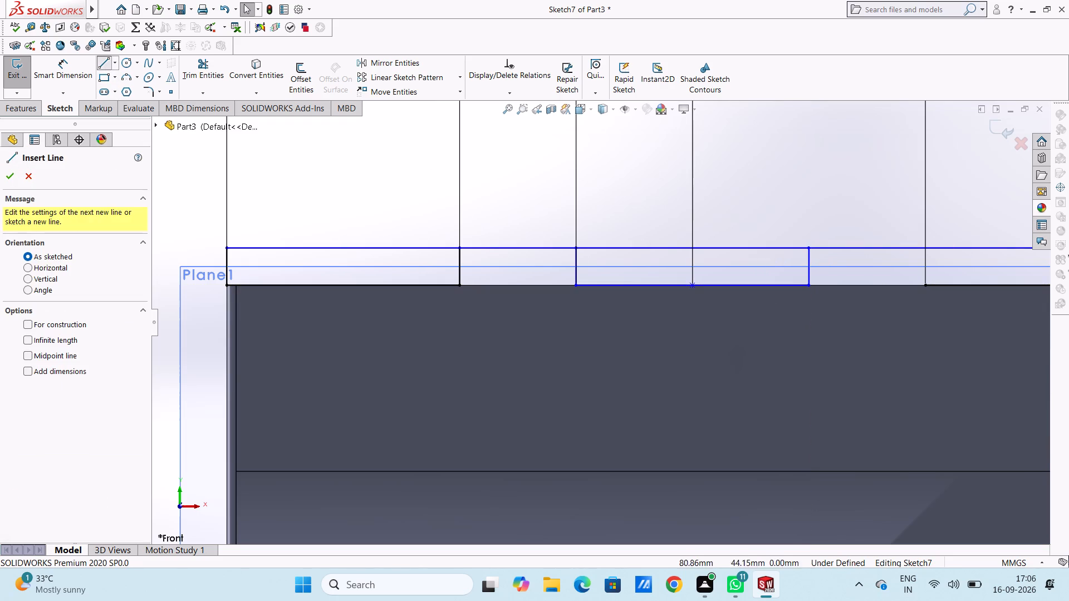
{"action": "left_click", "coordinate": [928, 285]}
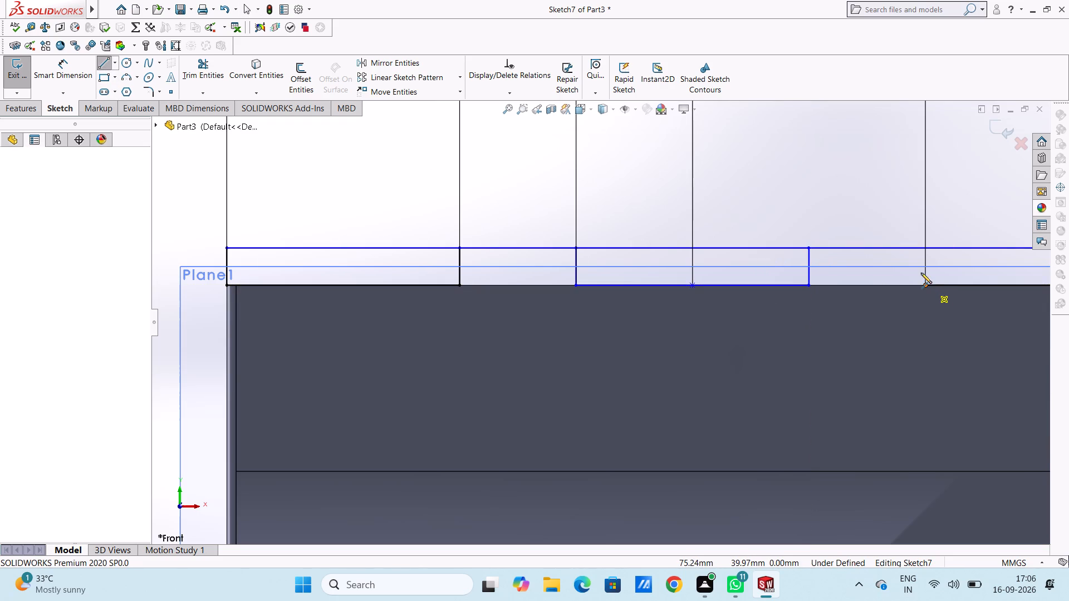
{"action": "left_click", "coordinate": [927, 247]}
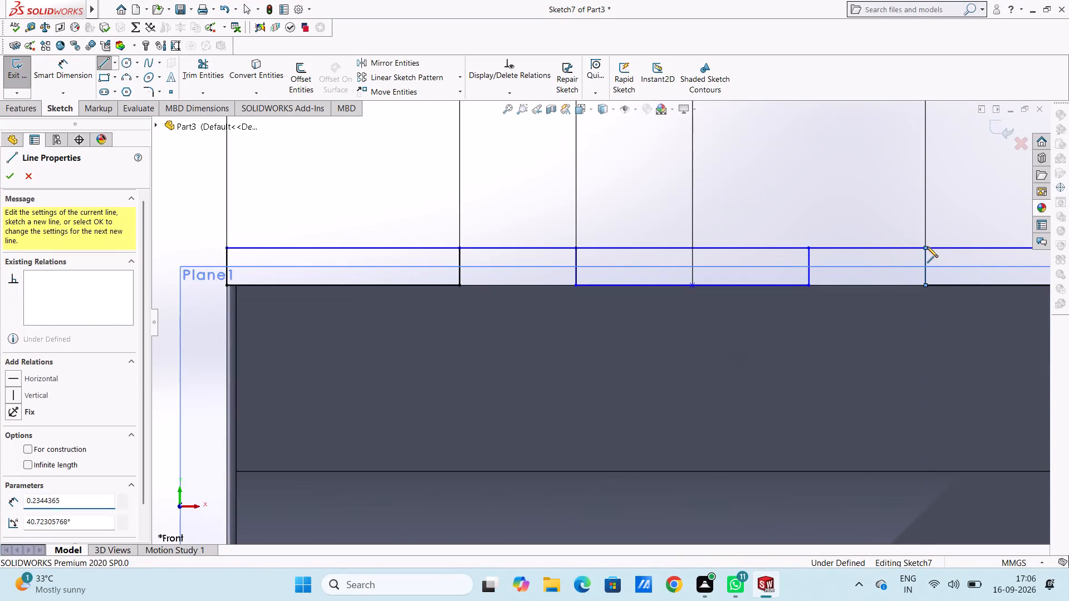
{"action": "key", "text": "Escape"}
{"action": "key", "text": "Escape"}
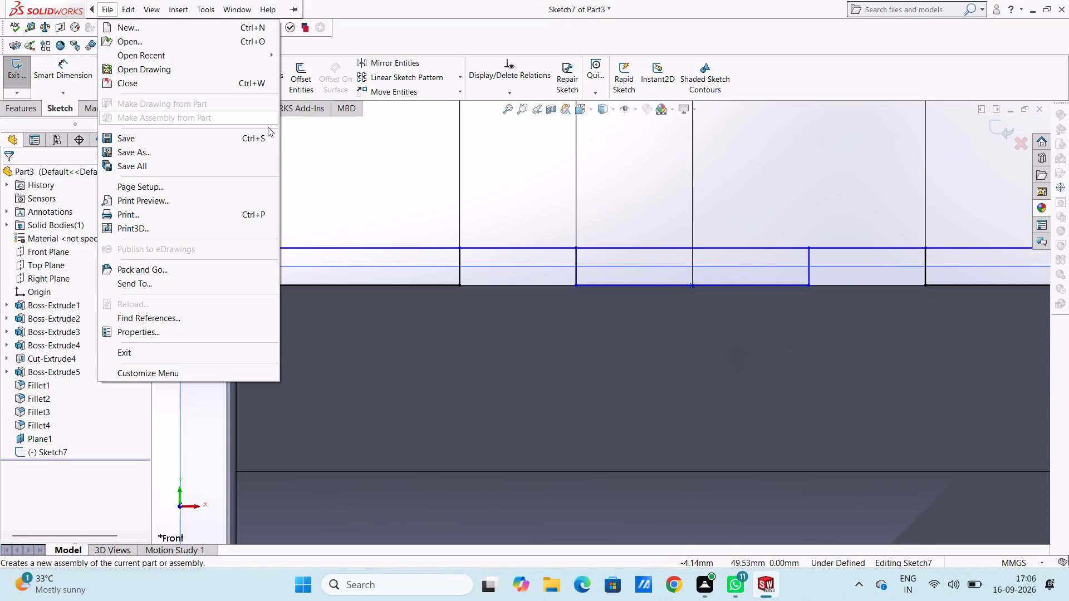
{"action": "left_click", "coordinate": [342, 155]}
Trim the two segments of the long horizontal line that span the gaps between the three tab outlines.
{"action": "left_click", "coordinate": [202, 65]}
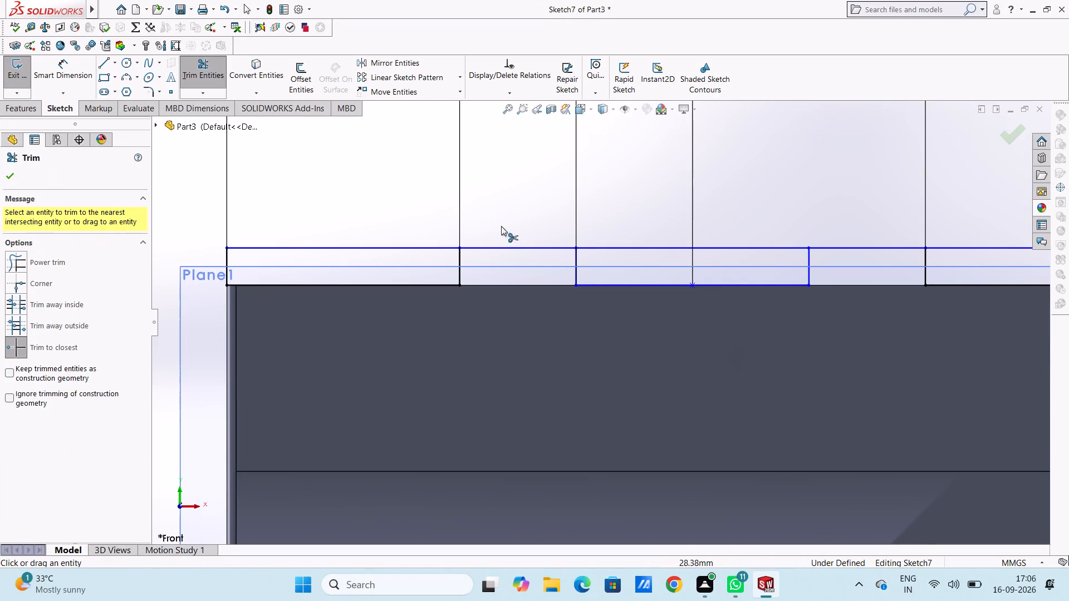
{"action": "left_click", "coordinate": [531, 245]}
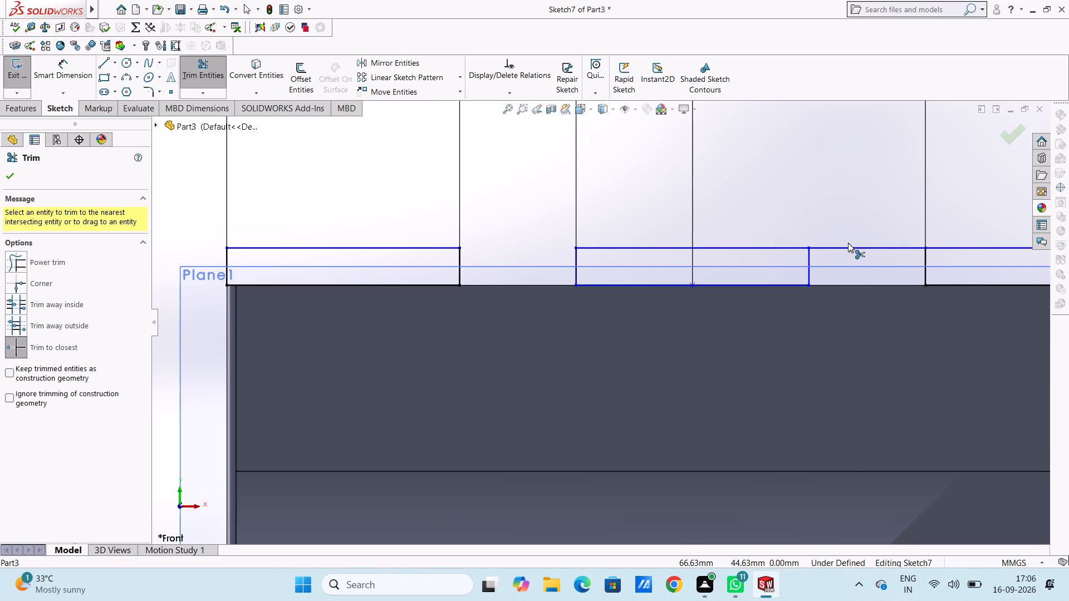
{"action": "left_click", "coordinate": [850, 247]}
{"action": "key", "text": "Escape"}
{"action": "key", "text": "Escape"}
Extrude the three tab outlines 1 mm as a blind boss merged with the body.
{"action": "key", "text": "ctrl+7"}
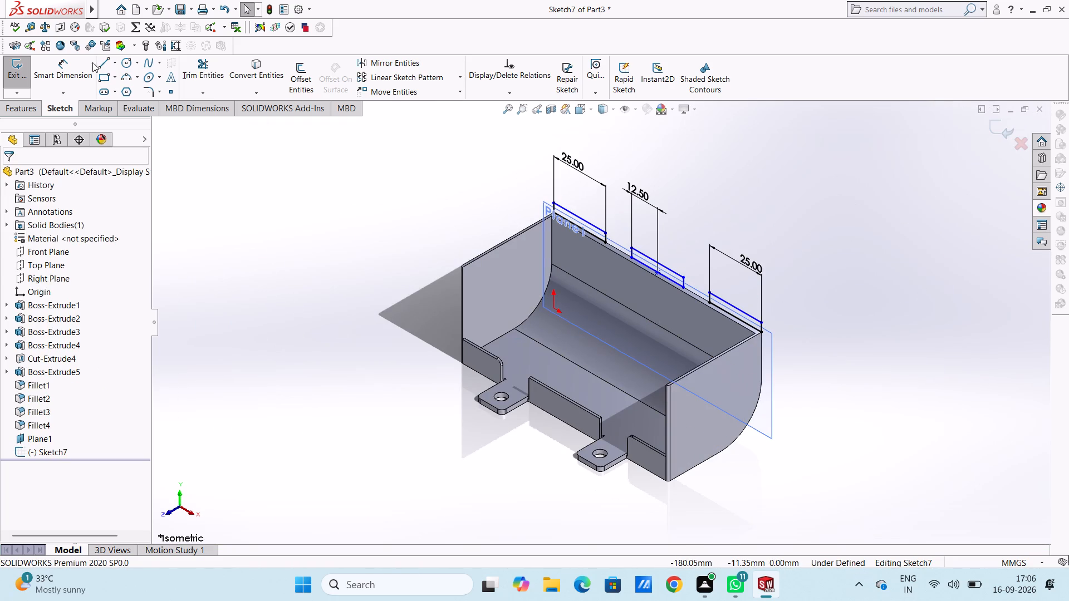
{"action": "left_click", "coordinate": [24, 109]}
{"action": "left_click", "coordinate": [27, 81]}
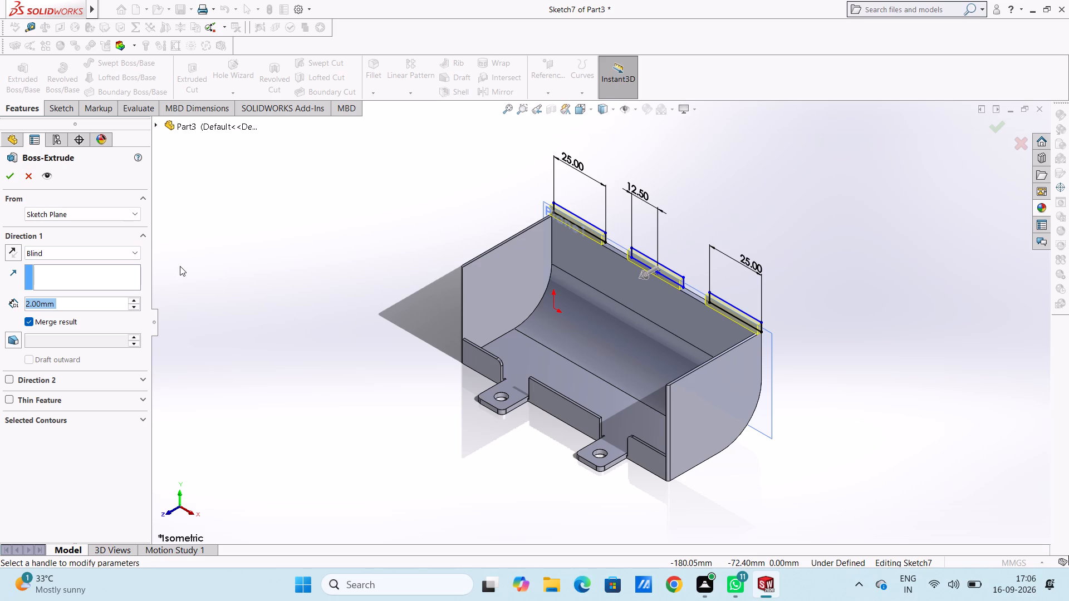
{"action": "key", "text": "1"}
{"action": "key", "text": "Return"}
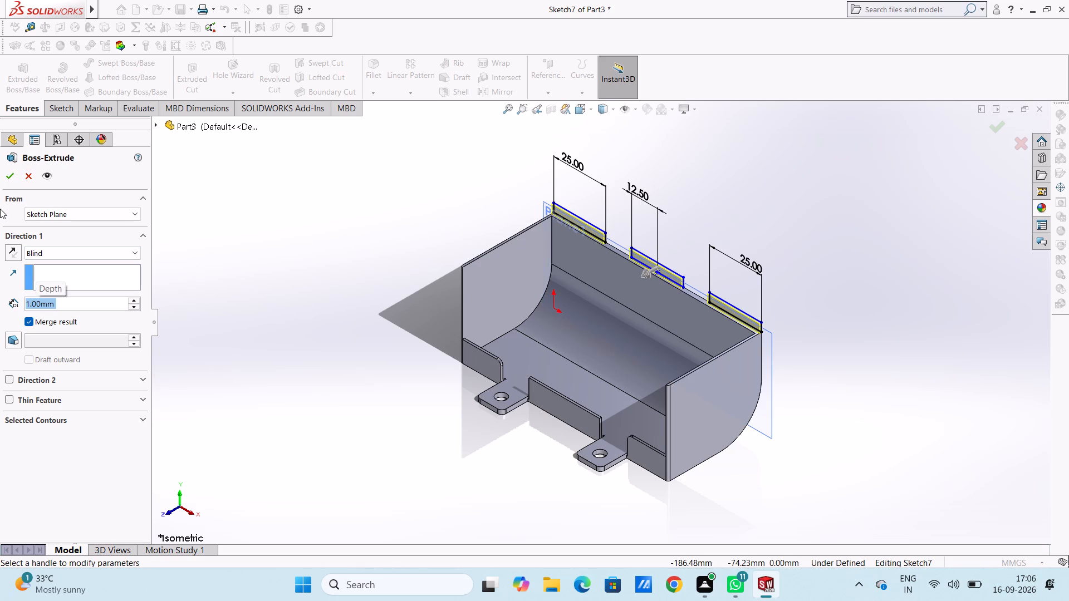
{"action": "left_click", "coordinate": [9, 178]}
{"action": "left_click", "coordinate": [307, 244]}
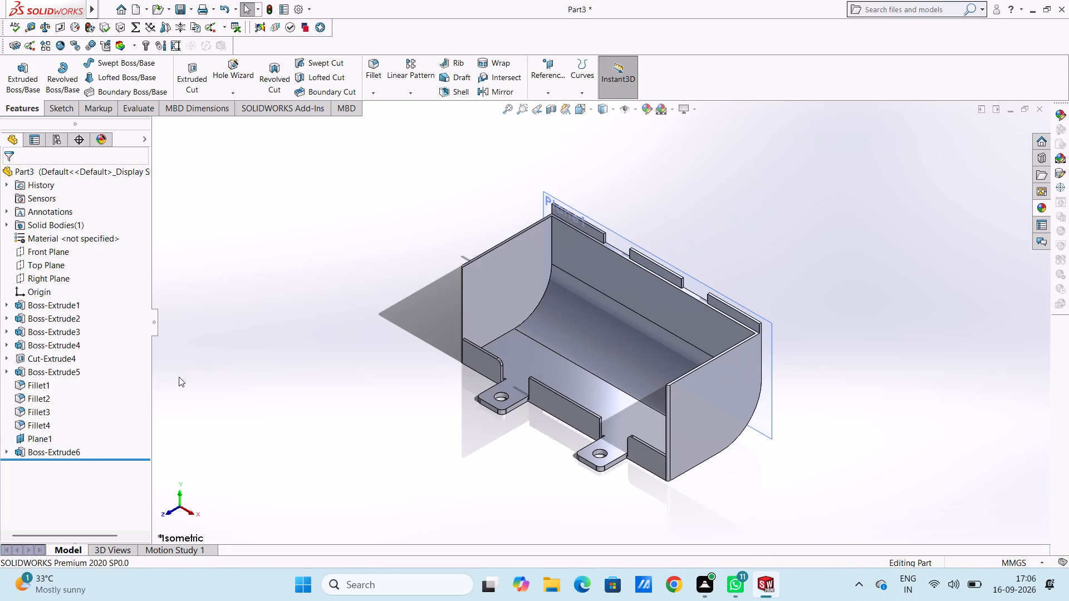
Hide Plane1.
{"action": "left_click", "coordinate": [45, 440]}
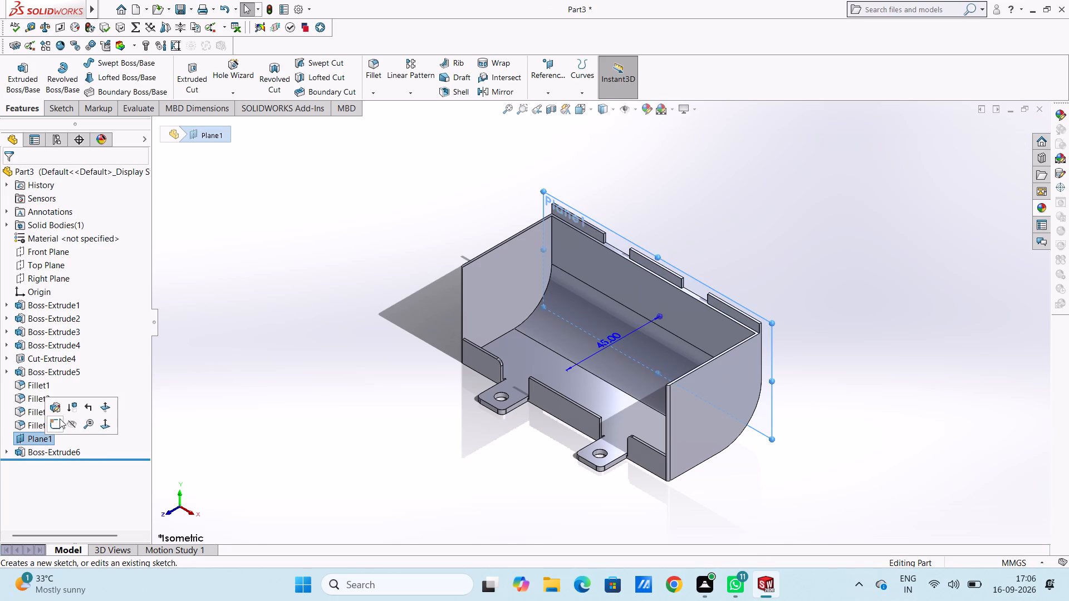
{"action": "left_click", "coordinate": [67, 421]}
{"action": "left_click", "coordinate": [205, 370]}
Examine the three rear wall tabs from behind, from the side and from above.
{"action": "middle_click_drag", "start_coordinate": [326, 271], "coordinate": [303, 357]}
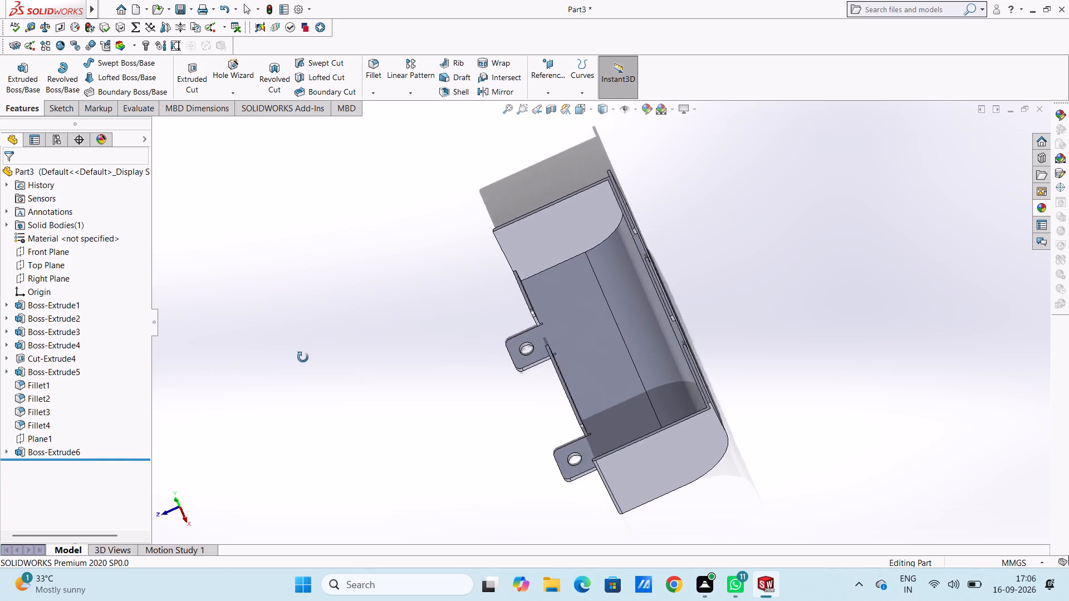
{"action": "middle_click_drag", "start_coordinate": [303, 357], "coordinate": [231, 302]}
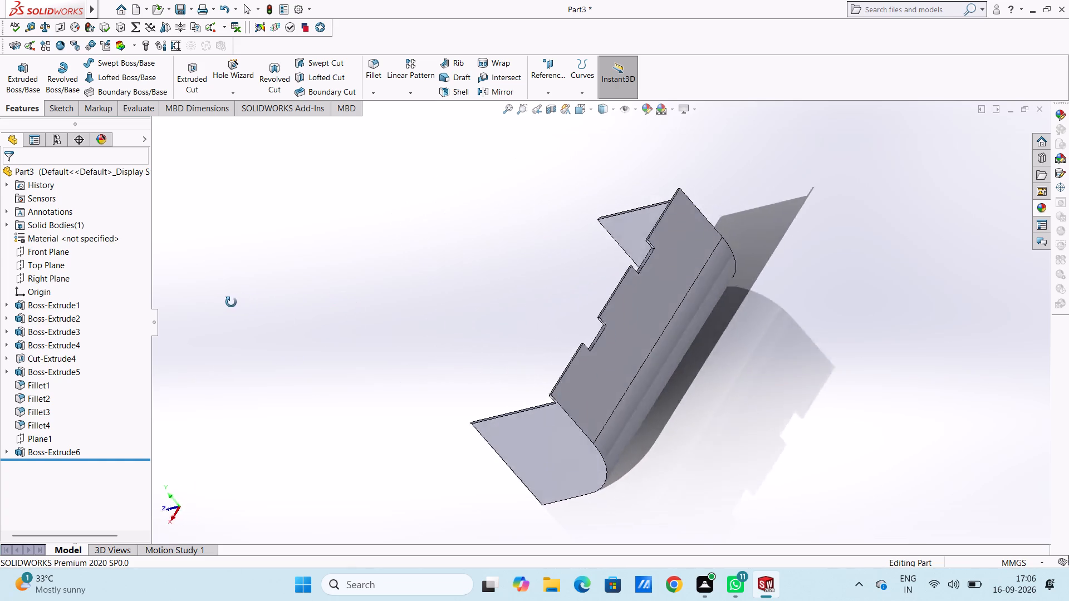
{"action": "middle_click_drag", "start_coordinate": [231, 302], "coordinate": [377, 355]}
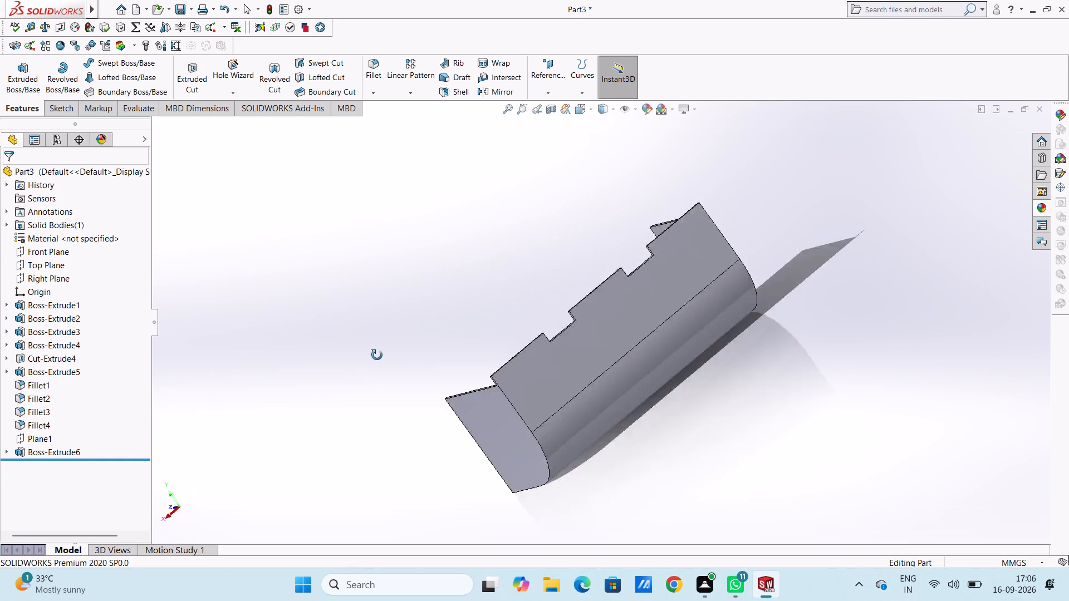
{"action": "middle_click_drag", "start_coordinate": [377, 355], "coordinate": [306, 361]}
{"action": "scroll", "coordinate": [306, 361], "scroll_direction": "up", "scroll_amount": 1}
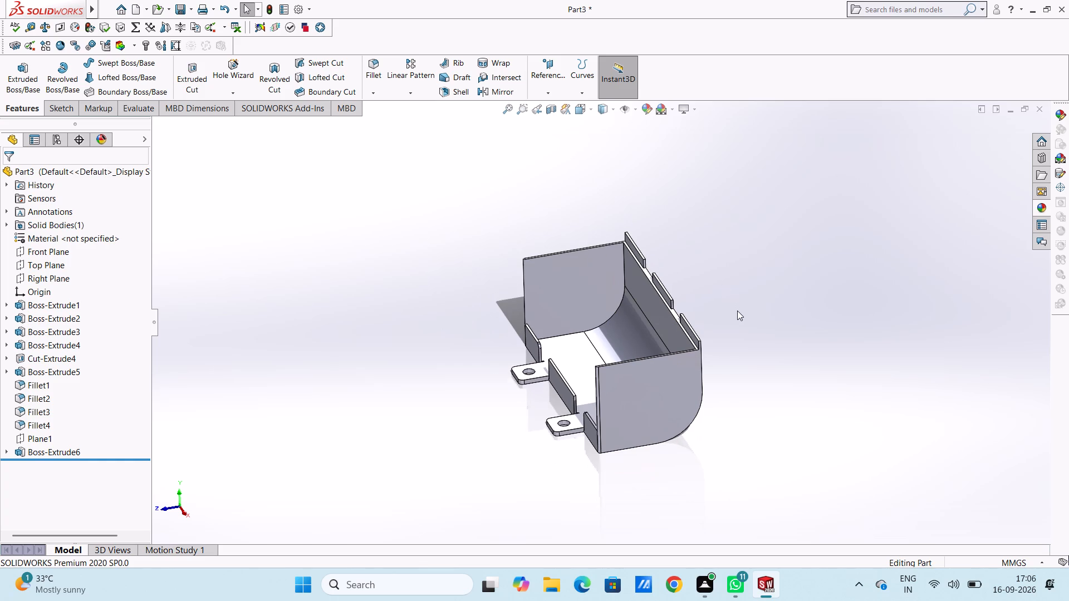
{"action": "scroll", "coordinate": [737, 314], "scroll_direction": "down", "scroll_amount": 4}
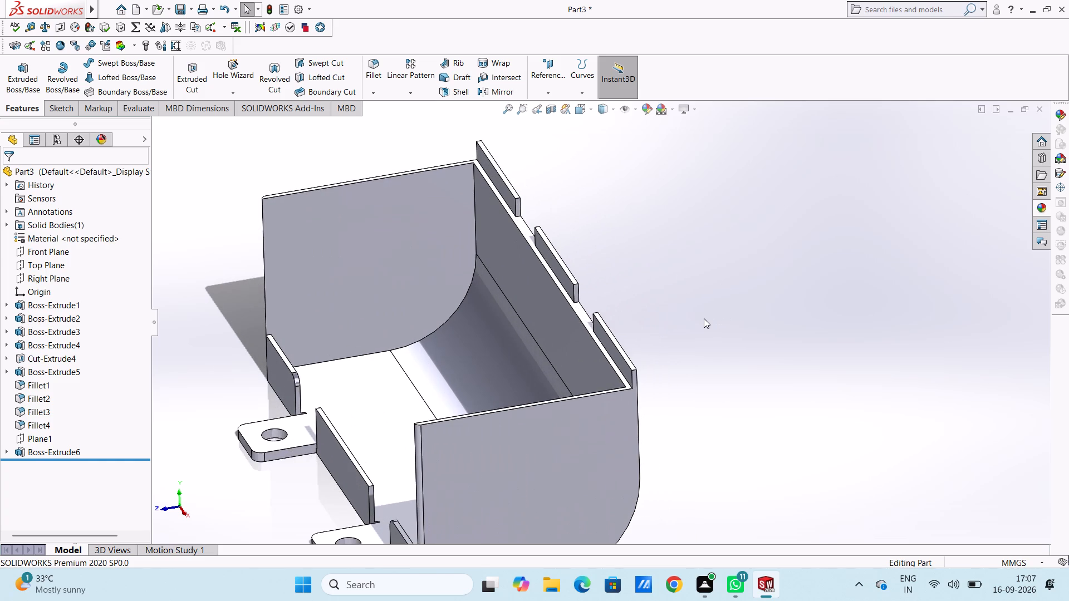
{"action": "key", "text": "ctrl+4"}
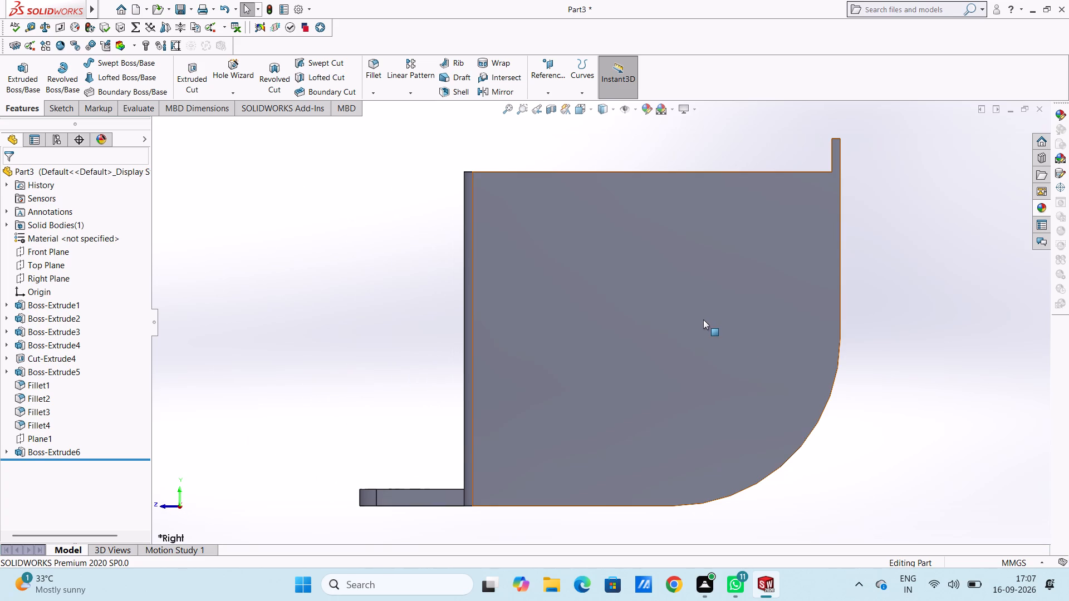
{"action": "key", "text": "ctrl+5"}
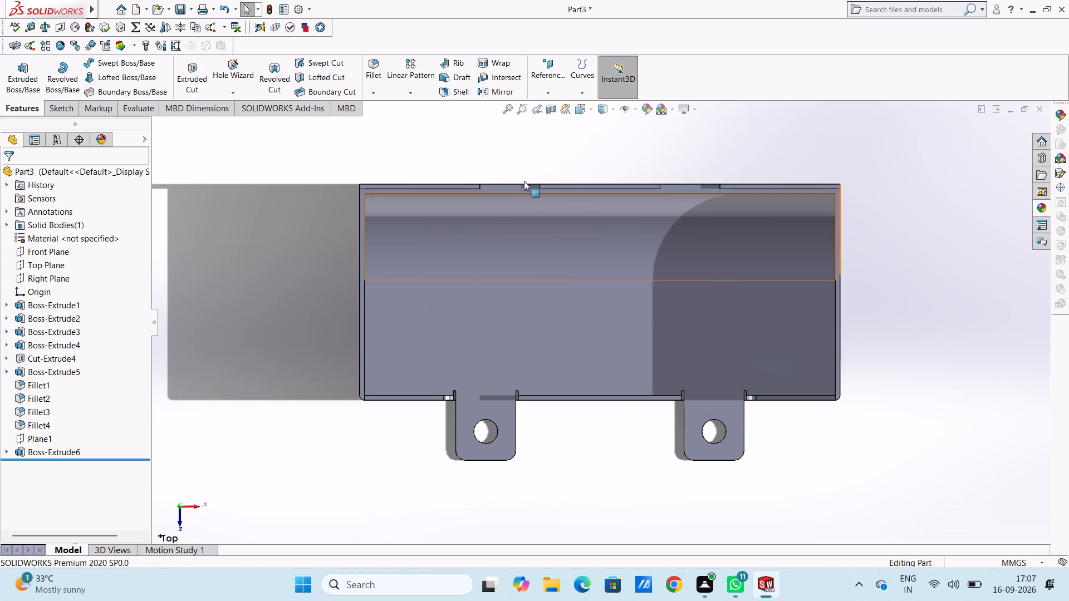
Create a reference plane offset 100 mm from the Right Plane, at the body's +X end.
{"action": "left_click", "coordinate": [560, 68]}
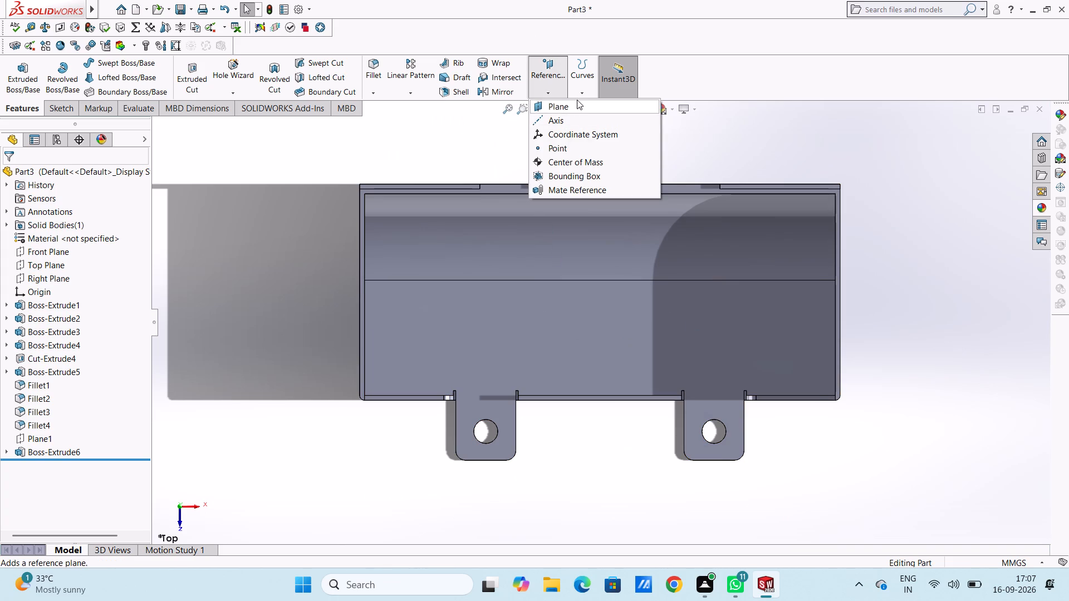
{"action": "left_click", "coordinate": [577, 104]}
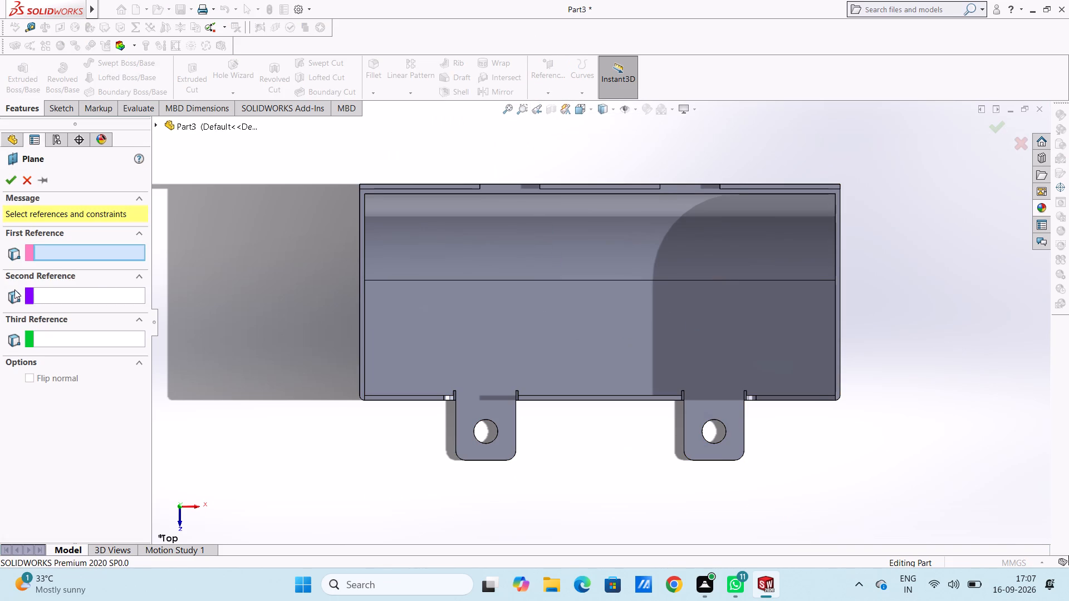
{"action": "left_click", "coordinate": [180, 131]}
{"action": "left_click", "coordinate": [157, 127]}
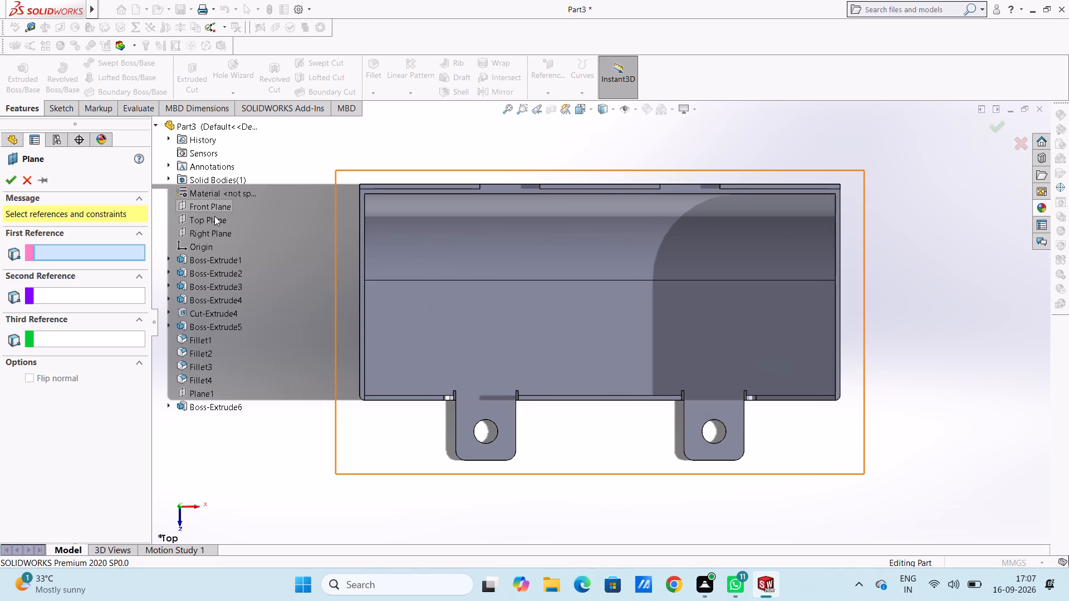
{"action": "left_click", "coordinate": [214, 216]}
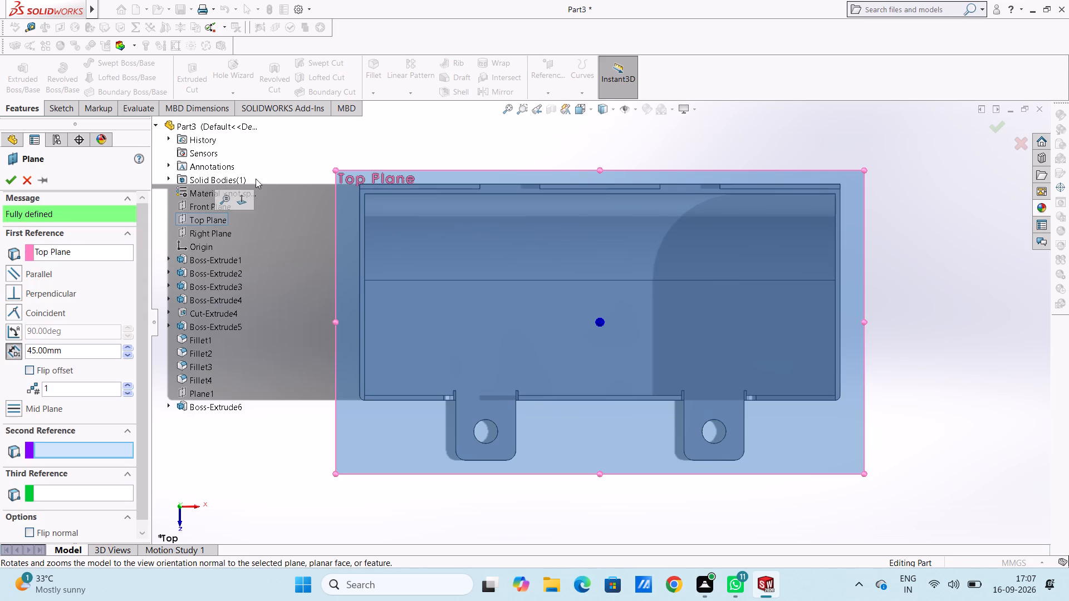
{"action": "left_click", "coordinate": [232, 218]}
{"action": "left_click", "coordinate": [224, 221]}
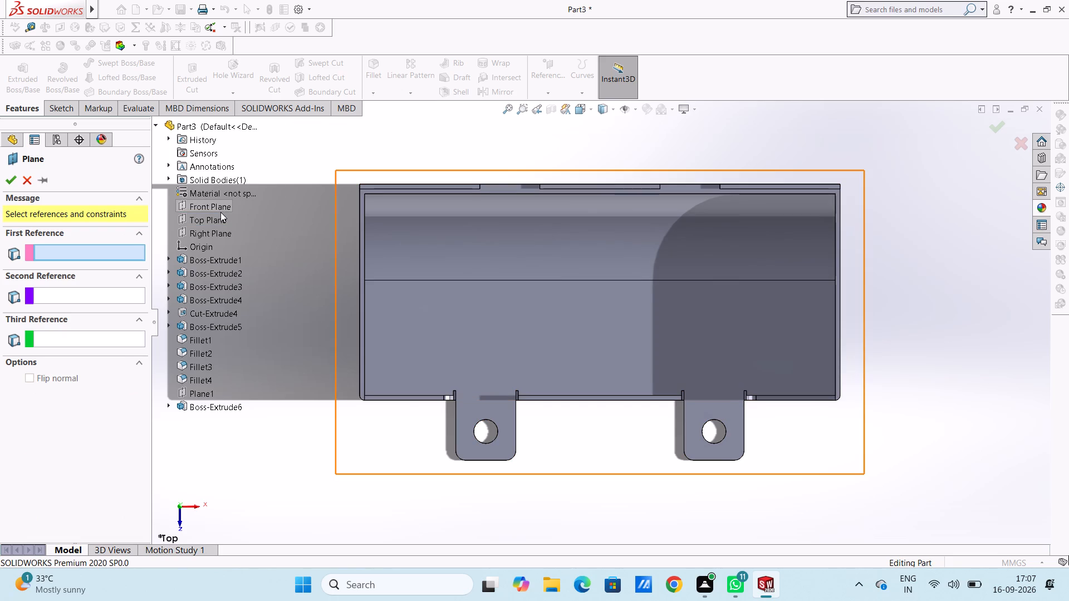
{"action": "left_click", "coordinate": [218, 228]}
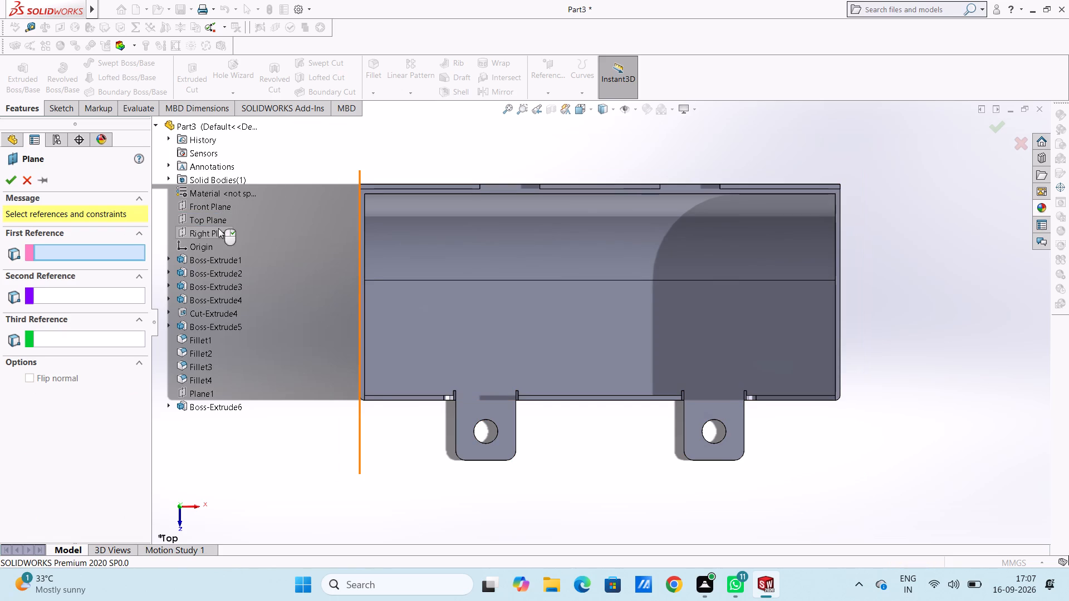
{"action": "double_click", "coordinate": [92, 352]}
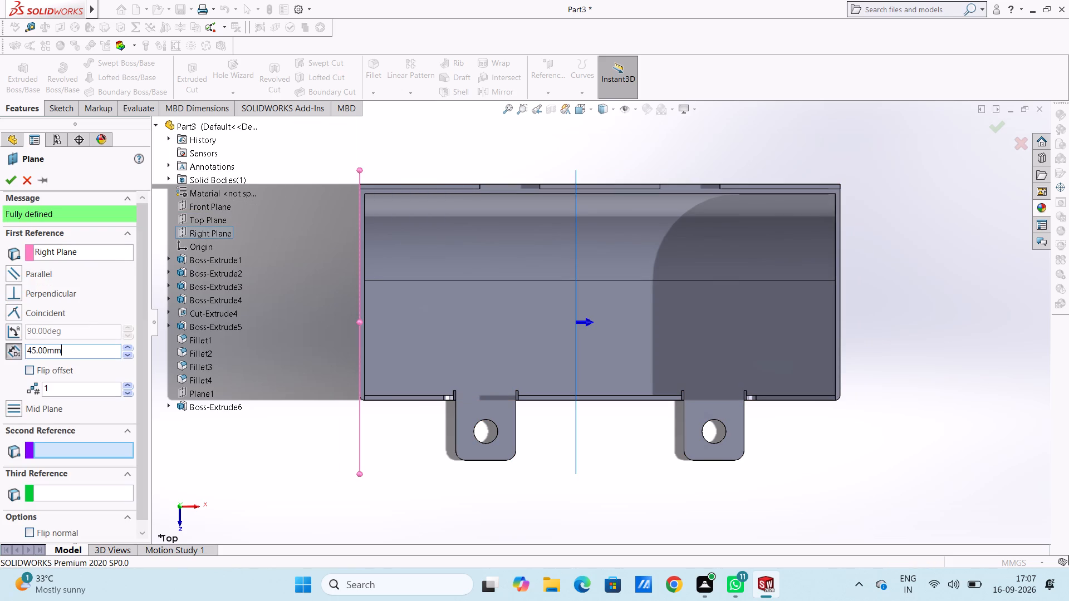
{"action": "type", "text": "100"}
{"action": "key", "text": "Return"}
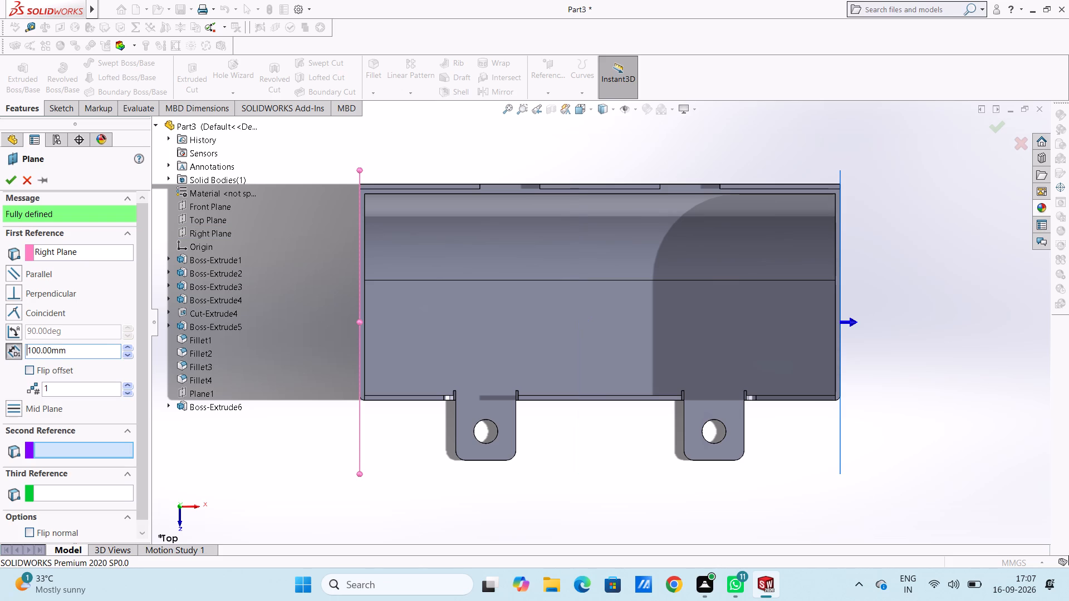
{"action": "left_click", "coordinate": [13, 186]}
{"action": "left_click", "coordinate": [267, 256]}
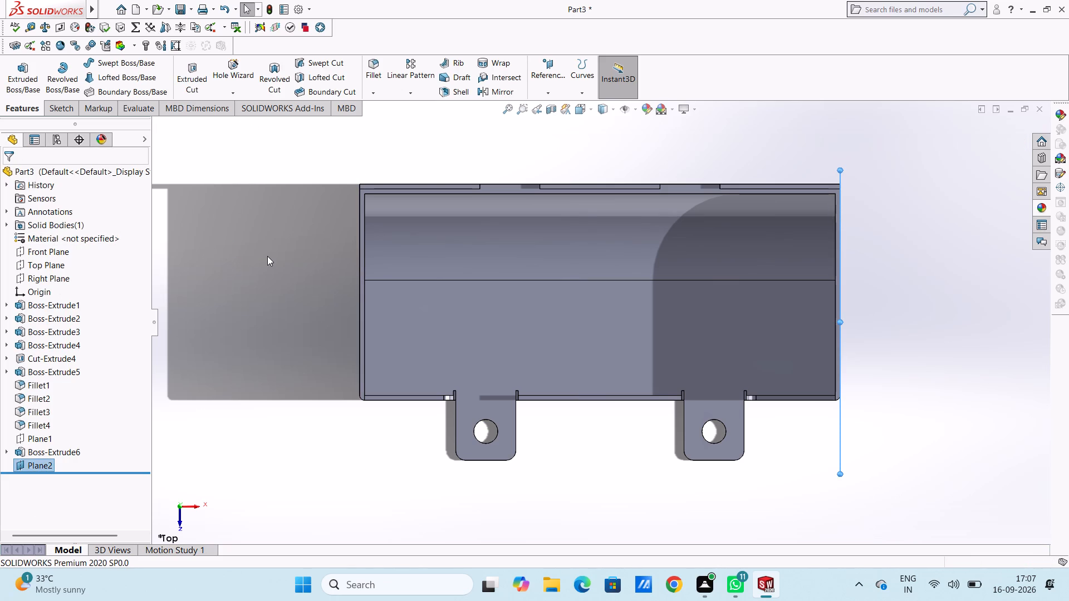
Start a sketch on Plane2 and draw a circle of 1.5 mm radius beside the inner edge of the rear wall tab.
{"action": "key", "text": "ctrl+4"}
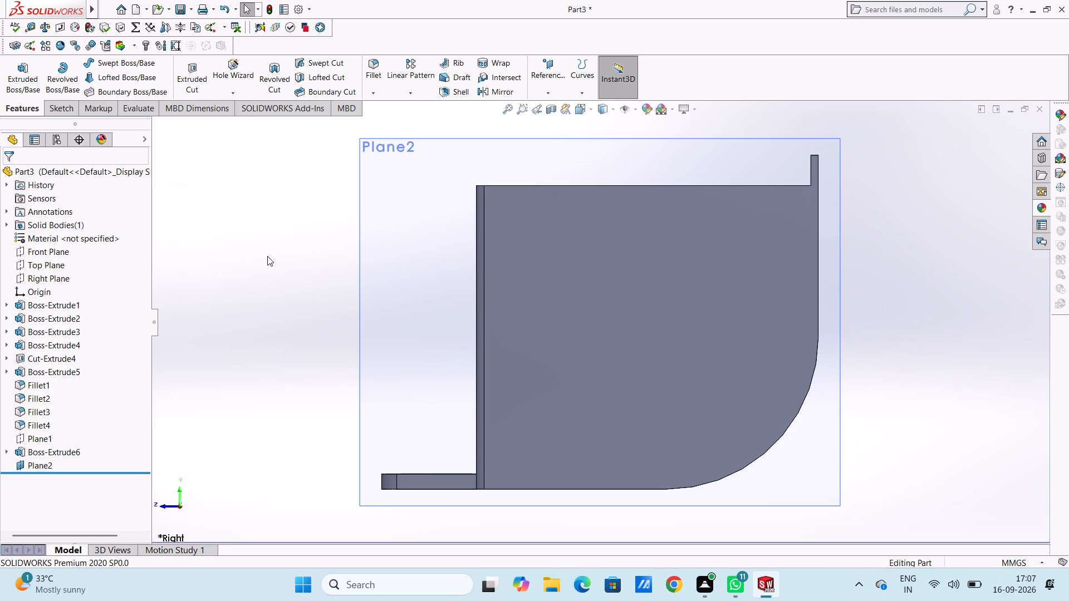
{"action": "left_click", "coordinate": [409, 259]}
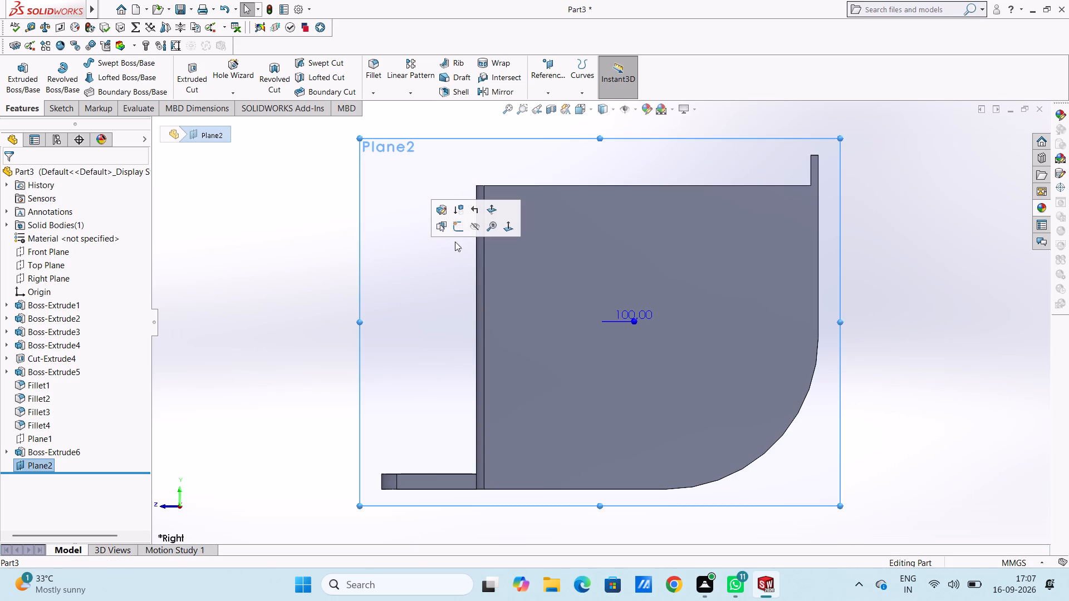
{"action": "left_click", "coordinate": [460, 228]}
{"action": "left_click", "coordinate": [326, 245]}
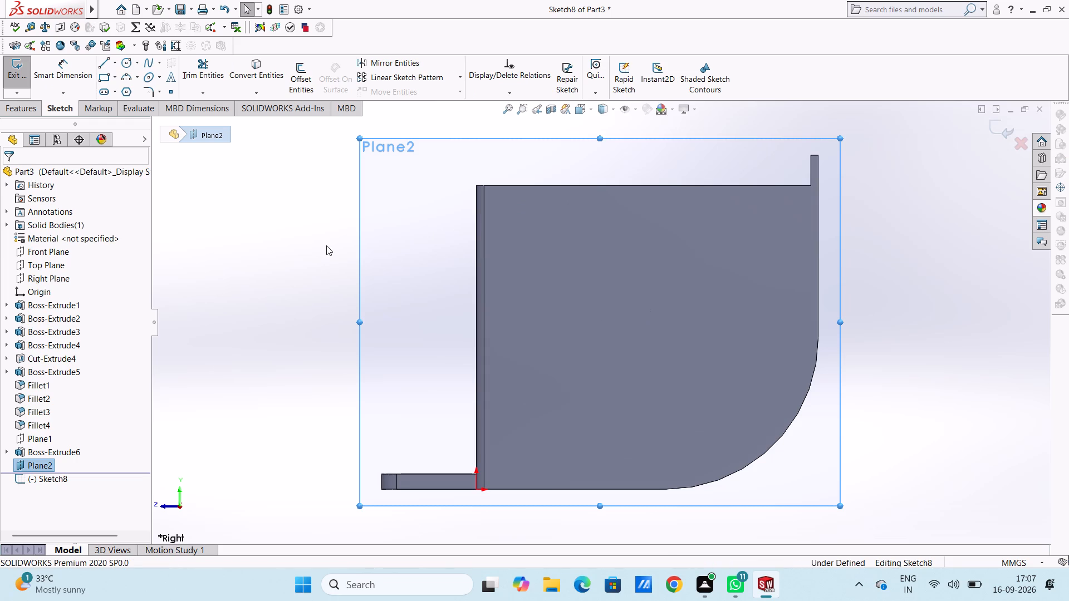
{"action": "scroll", "coordinate": [326, 245], "scroll_direction": "up", "scroll_amount": 2}
{"action": "scroll", "coordinate": [804, 260], "scroll_direction": "down", "scroll_amount": 2}
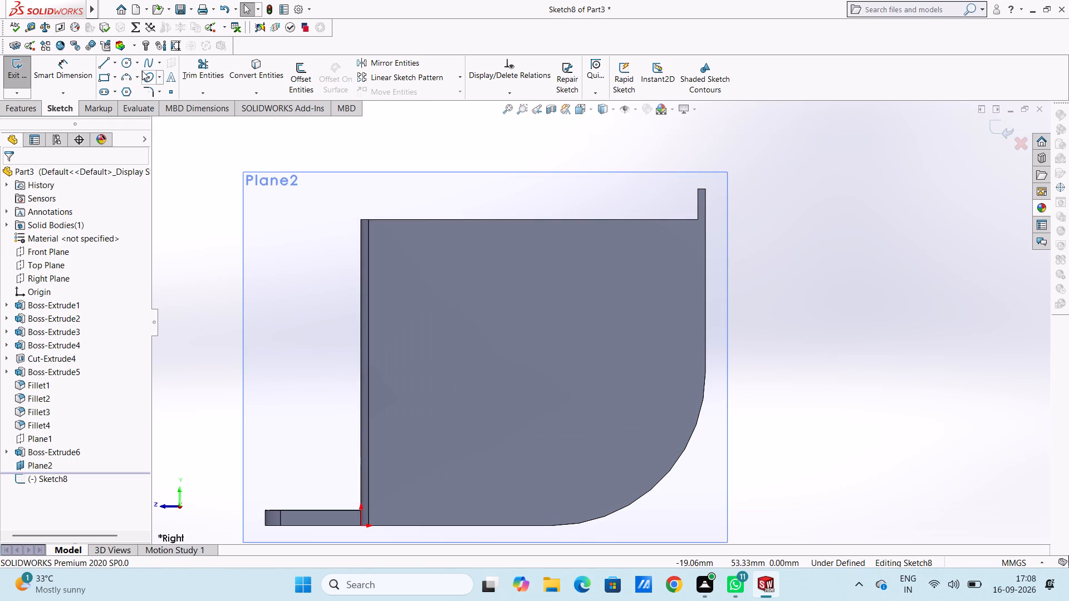
{"action": "left_click", "coordinate": [126, 63]}
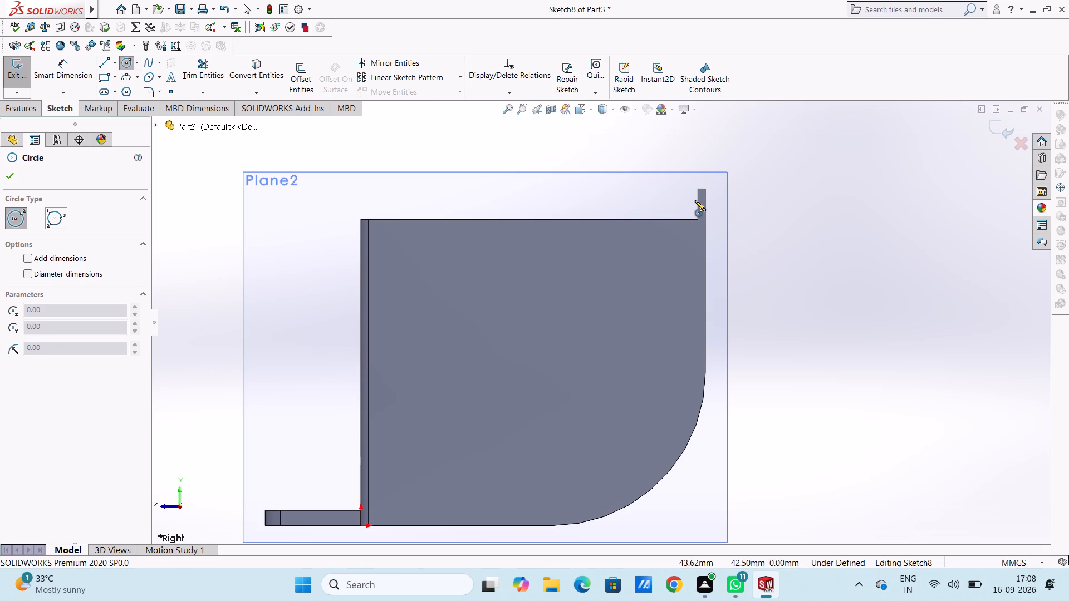
{"action": "scroll", "coordinate": [692, 200], "scroll_direction": "down", "scroll_amount": 5}
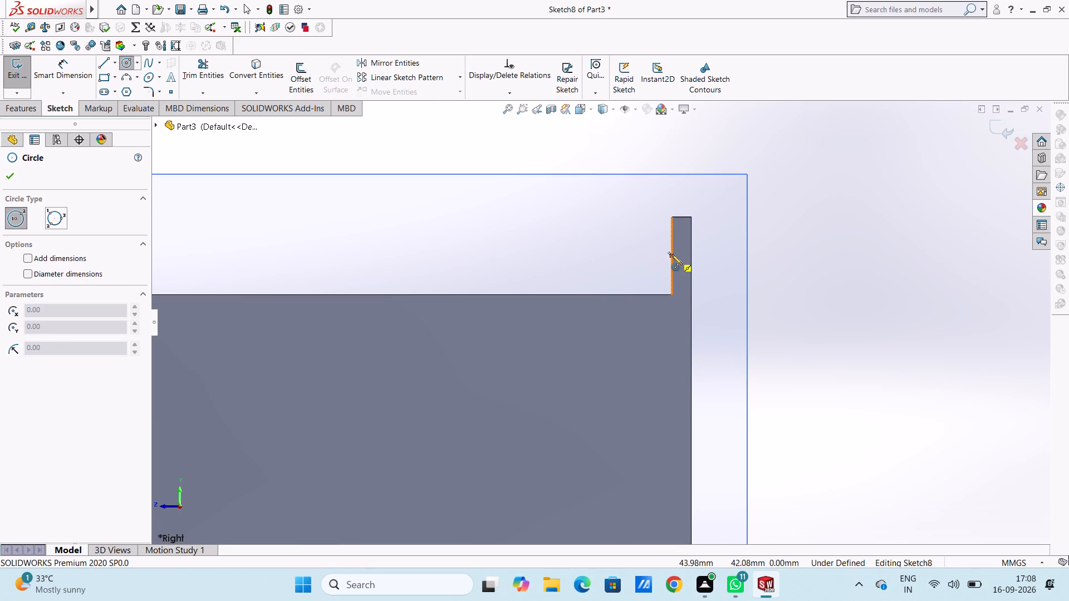
{"action": "left_click", "coordinate": [623, 254]}
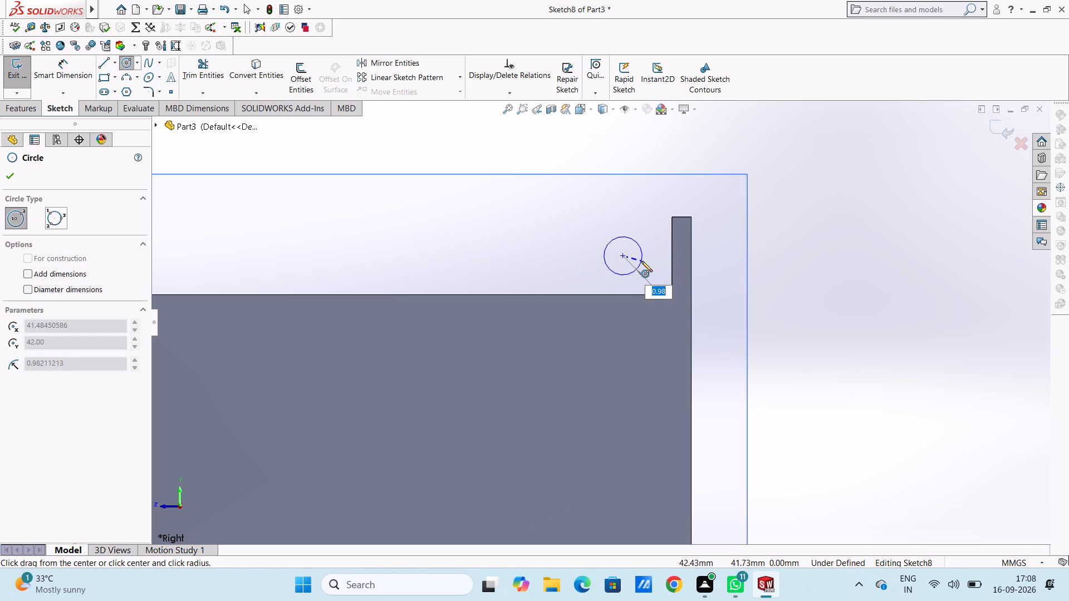
{"action": "type", "text": "1.5"}
{"action": "key", "text": "Return"}
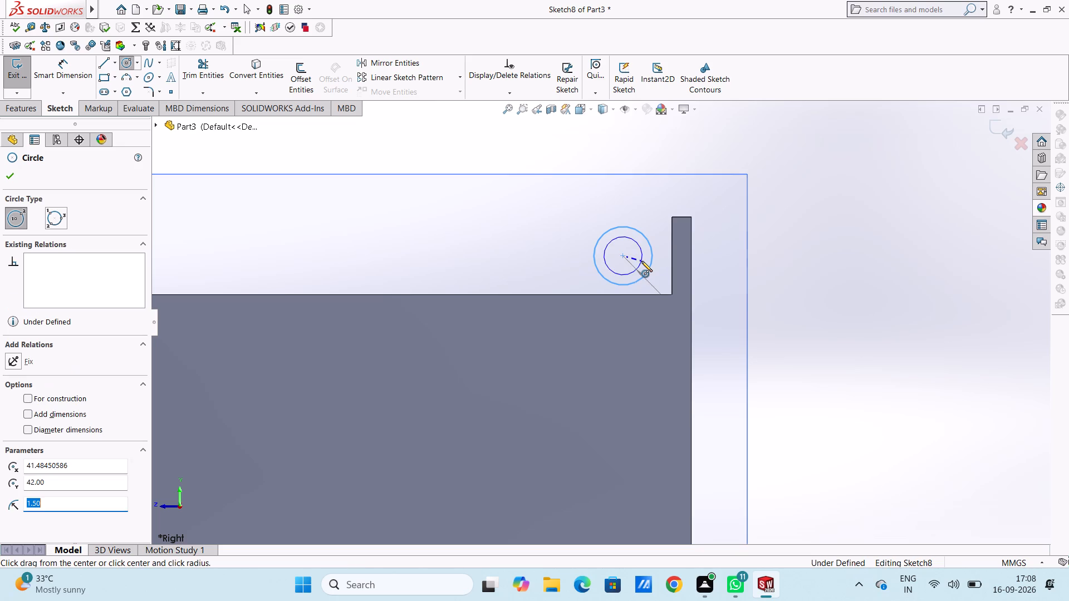
{"action": "key", "text": "Escape"}
{"action": "key", "text": "Escape"}
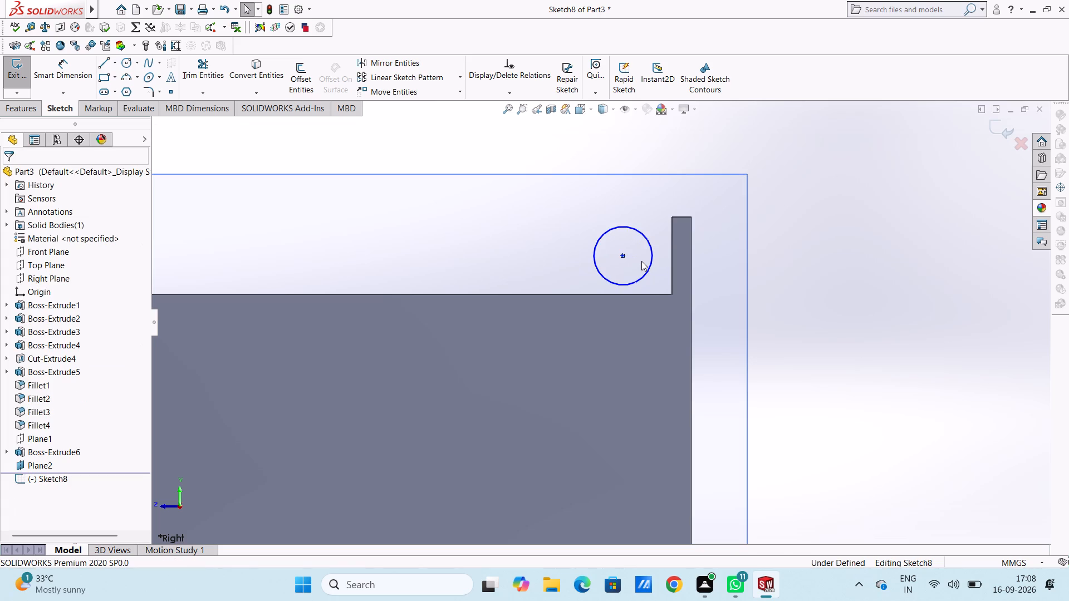
Dimension the circle's diameter as 3 mm.
{"action": "left_click", "coordinate": [61, 76]}
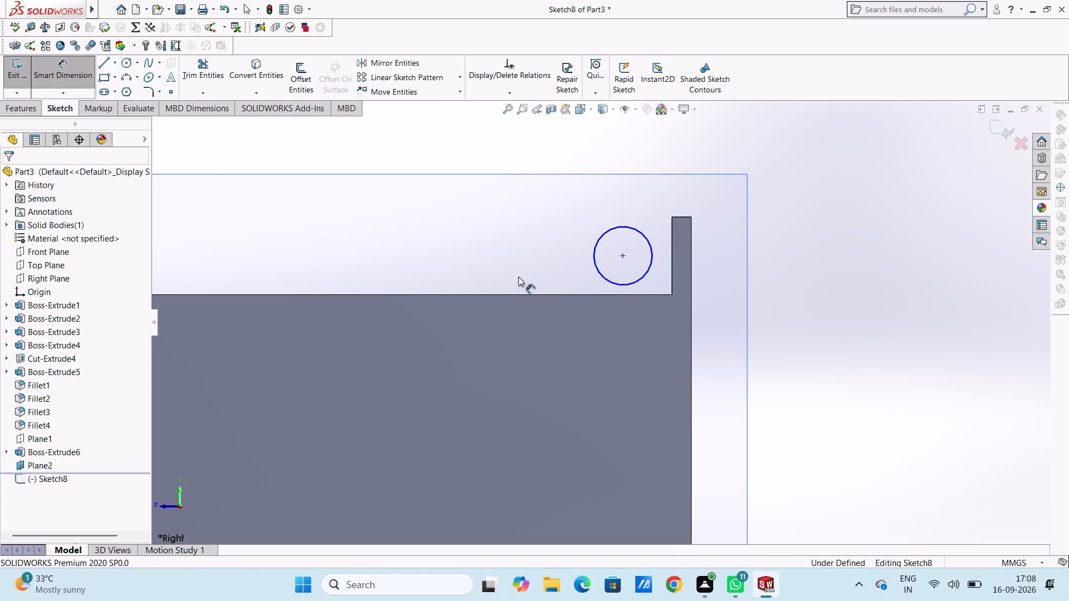
{"action": "left_click", "coordinate": [593, 264]}
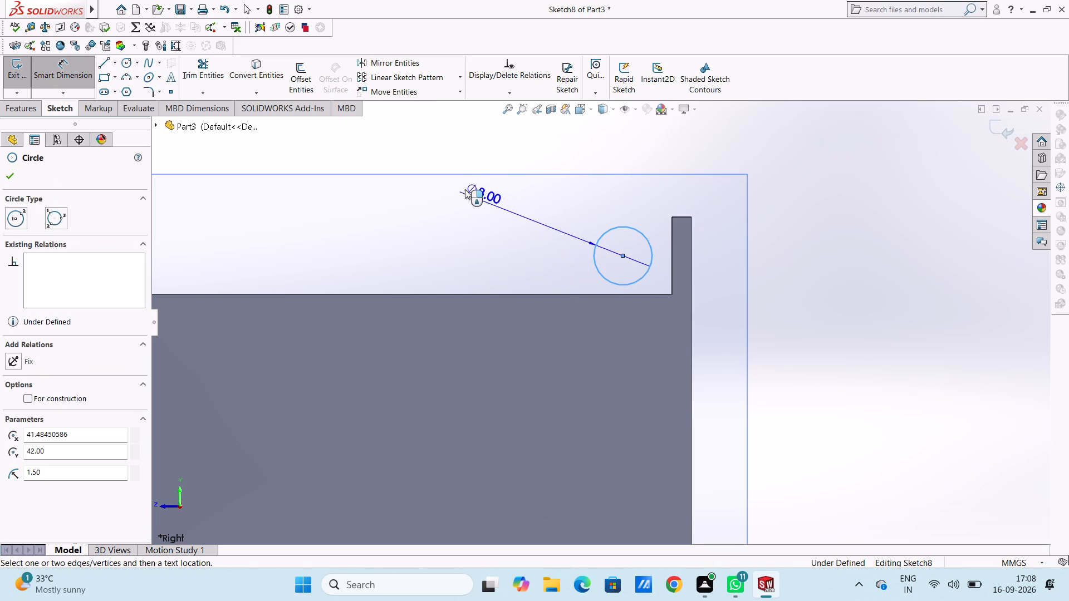
{"action": "left_click", "coordinate": [402, 145]}
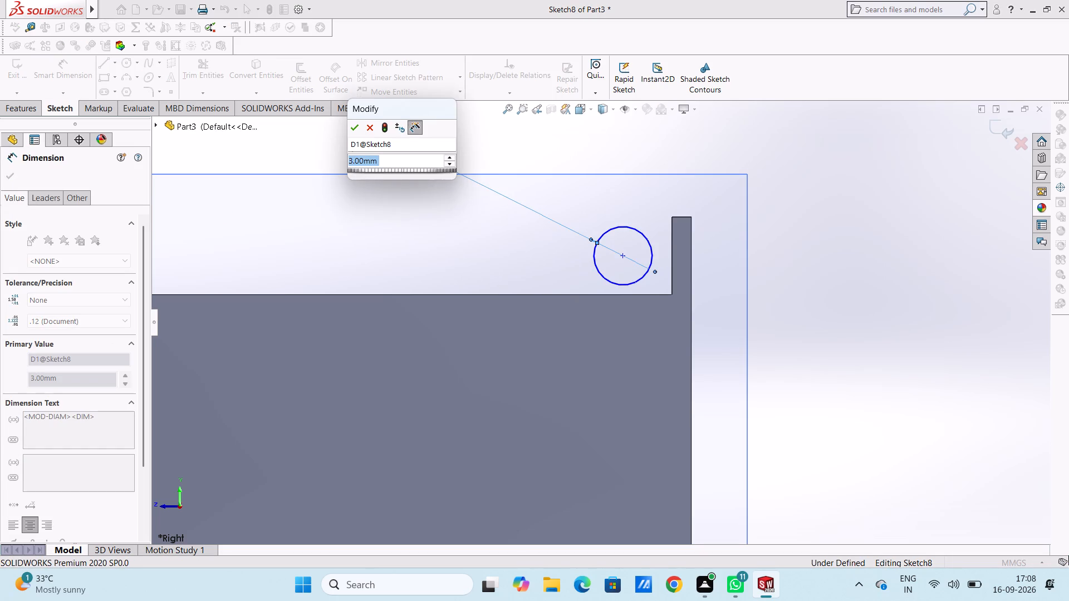
{"action": "left_click", "coordinate": [355, 133]}
{"action": "left_click", "coordinate": [354, 181]}
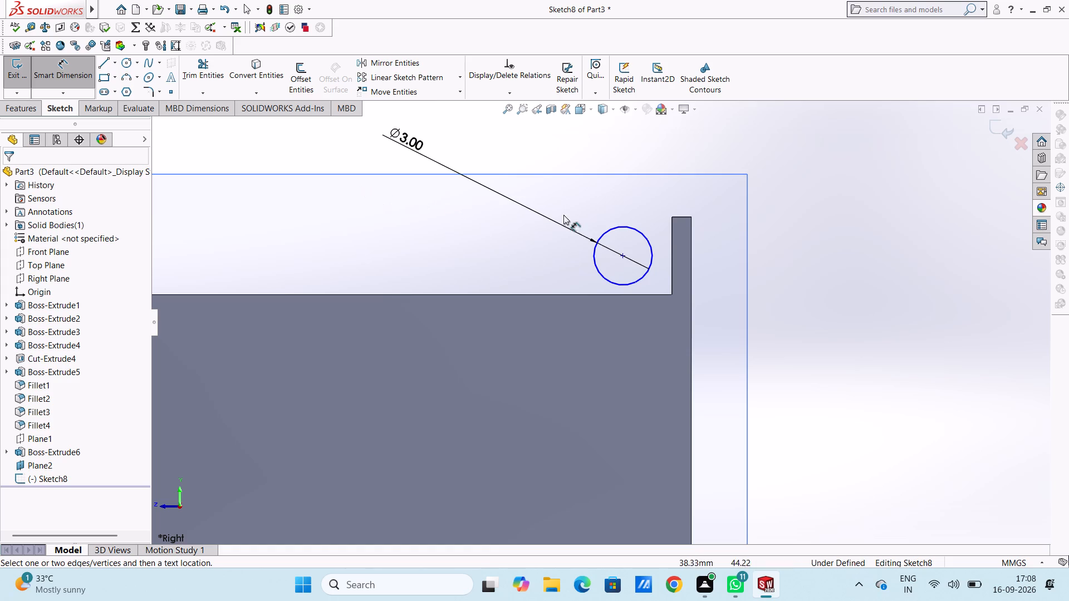
Dimension the circle's centre 1.5 mm below the tab's top edge and 1.5 mm from the tab's inner edge.
{"action": "left_click", "coordinate": [621, 255]}
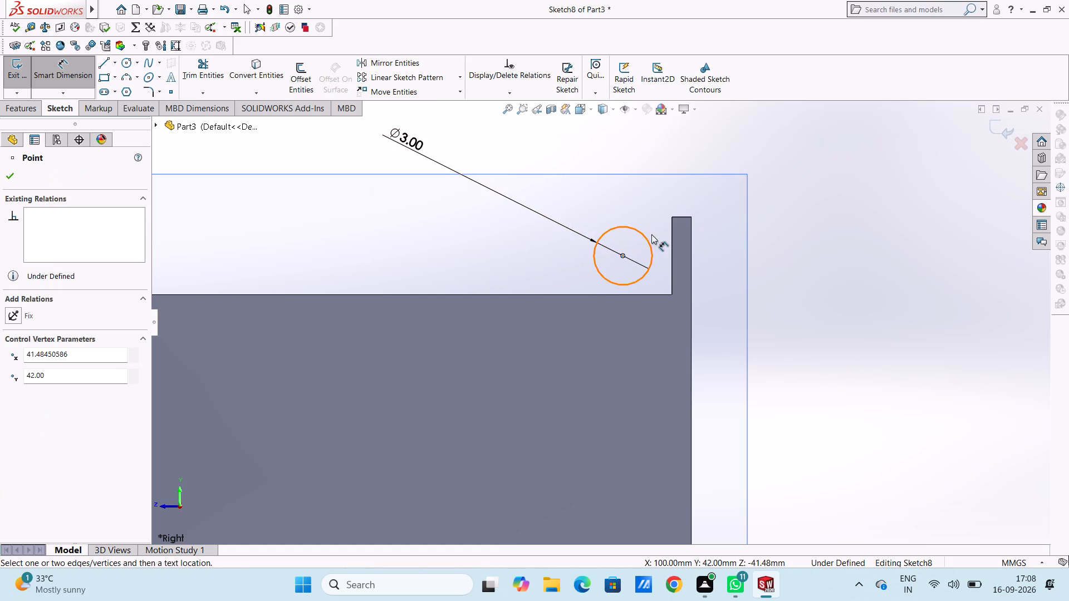
{"action": "left_click", "coordinate": [681, 216]}
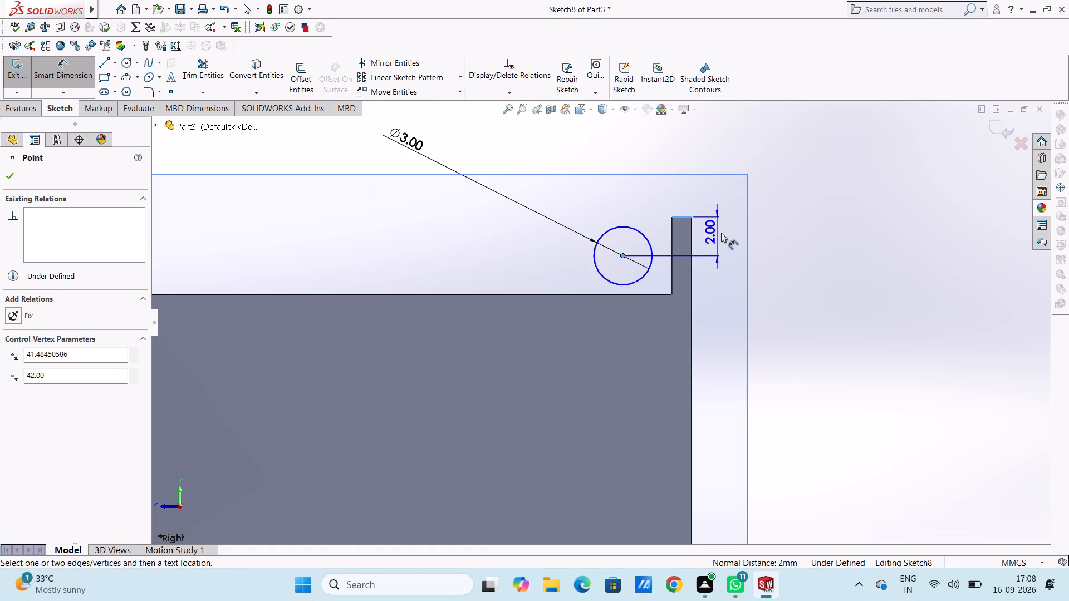
{"action": "left_click", "coordinate": [797, 246]}
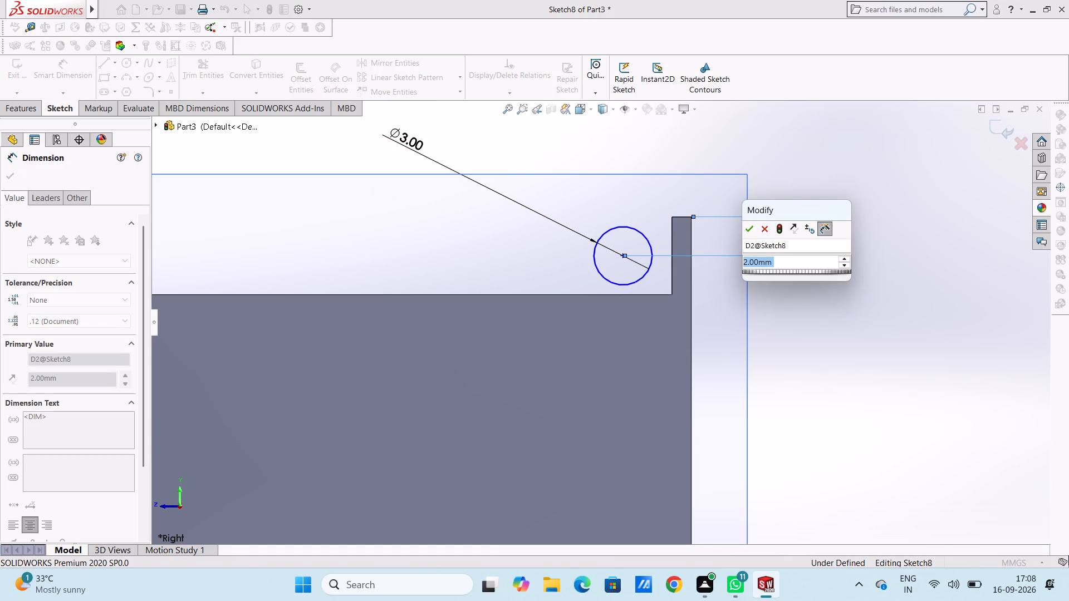
{"action": "type", "text": "1.5"}
{"action": "key", "text": "Return"}
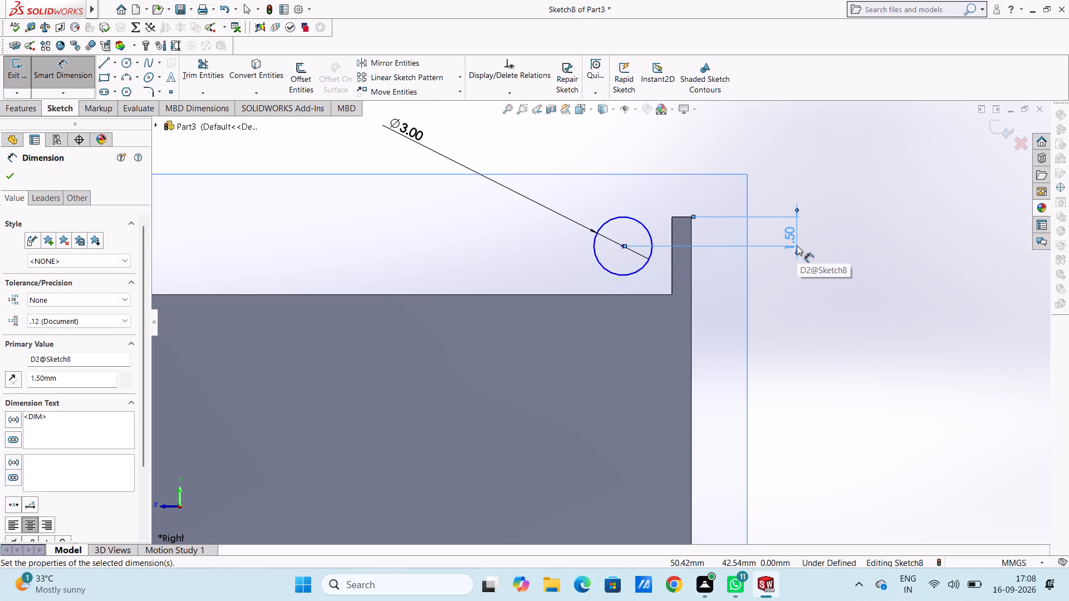
{"action": "left_click", "coordinate": [622, 247]}
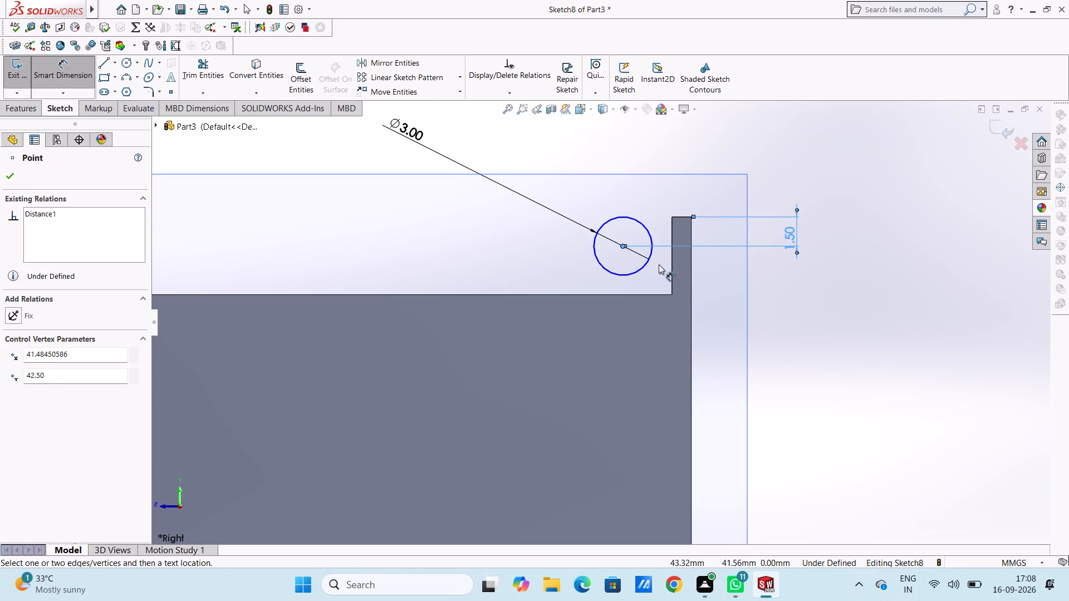
{"action": "left_click", "coordinate": [671, 268]}
{"action": "left_click", "coordinate": [647, 400]}
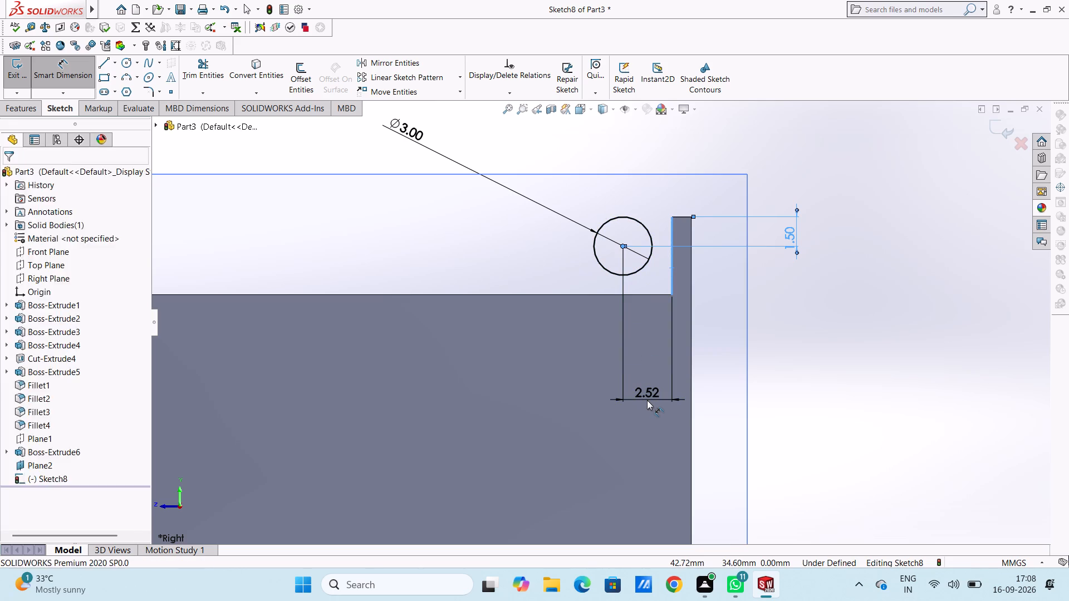
{"action": "type", "text": "1.5"}
{"action": "key", "text": "Return"}
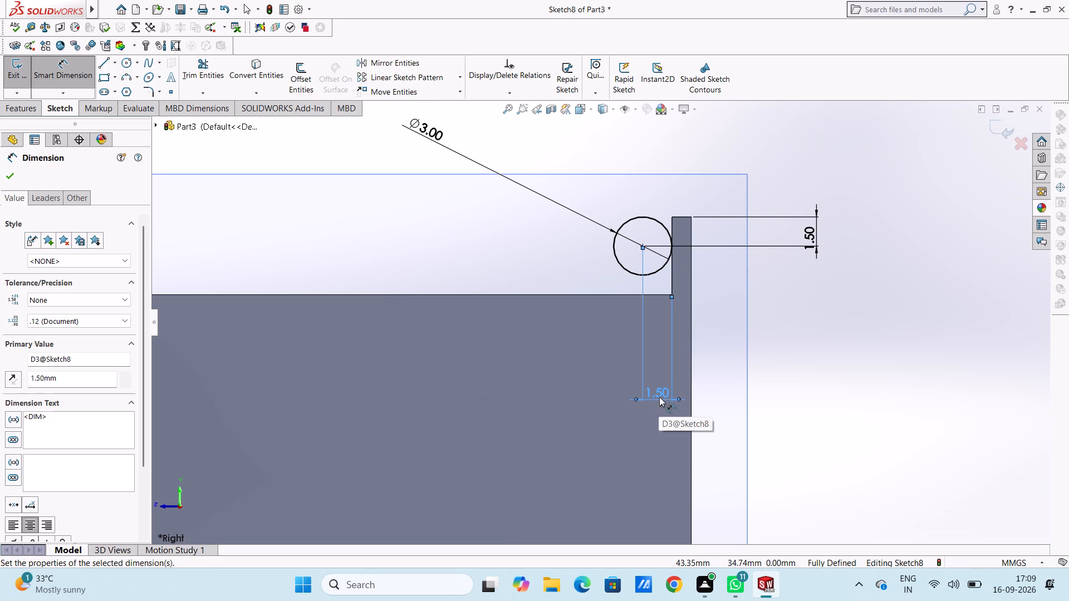
{"action": "left_click", "coordinate": [837, 320]}
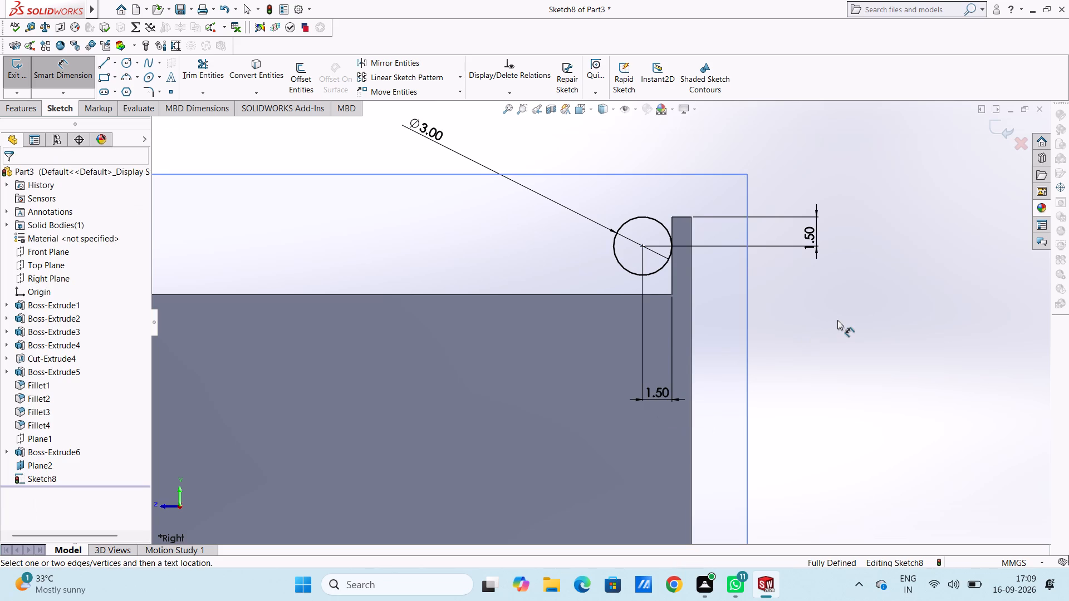
{"action": "key", "text": "Escape"}
{"action": "key", "text": "Escape"}
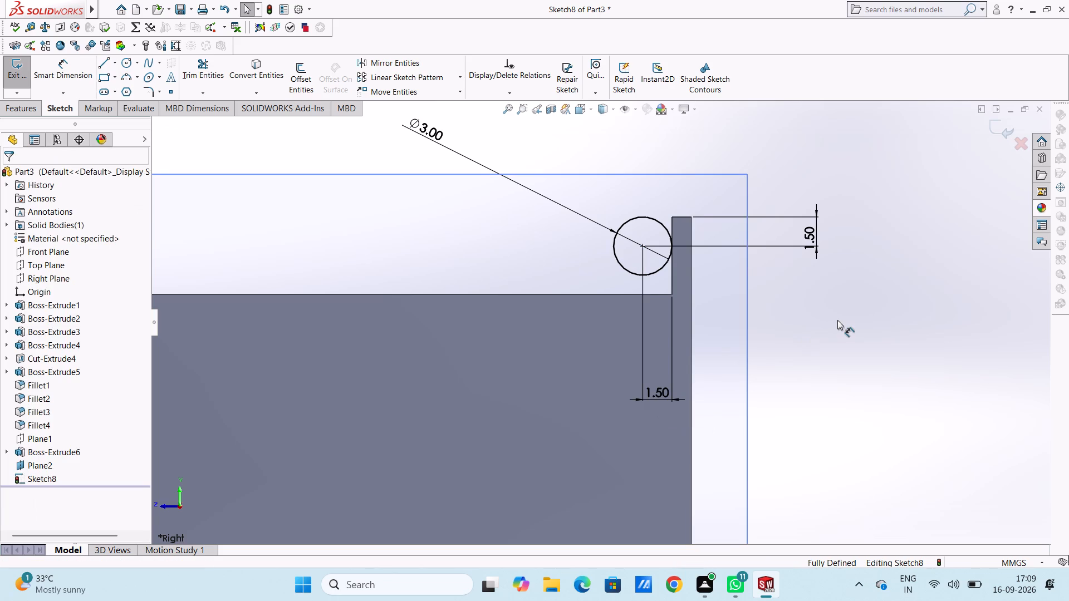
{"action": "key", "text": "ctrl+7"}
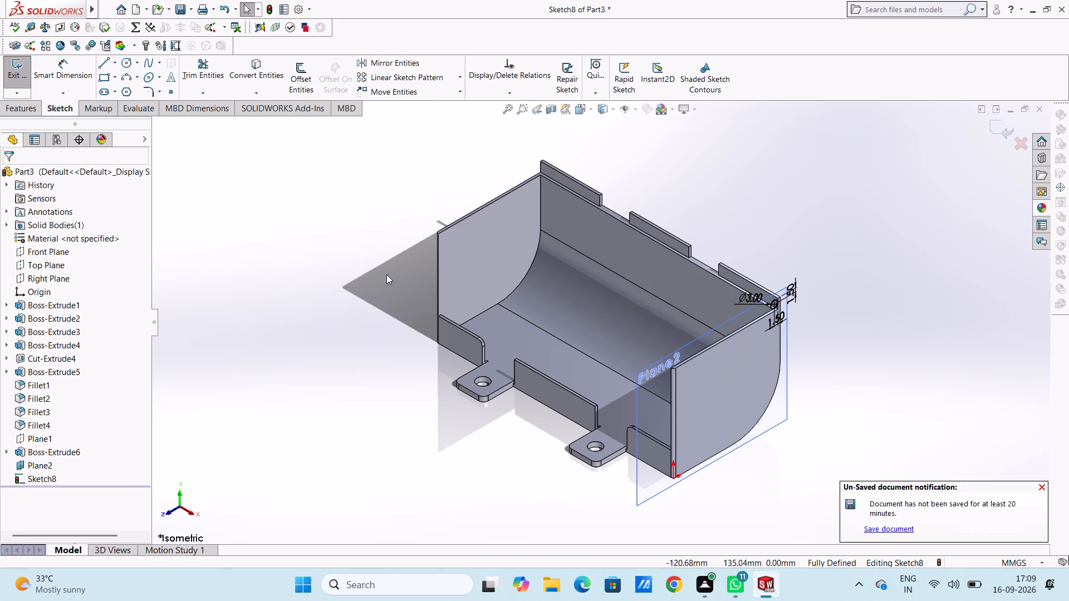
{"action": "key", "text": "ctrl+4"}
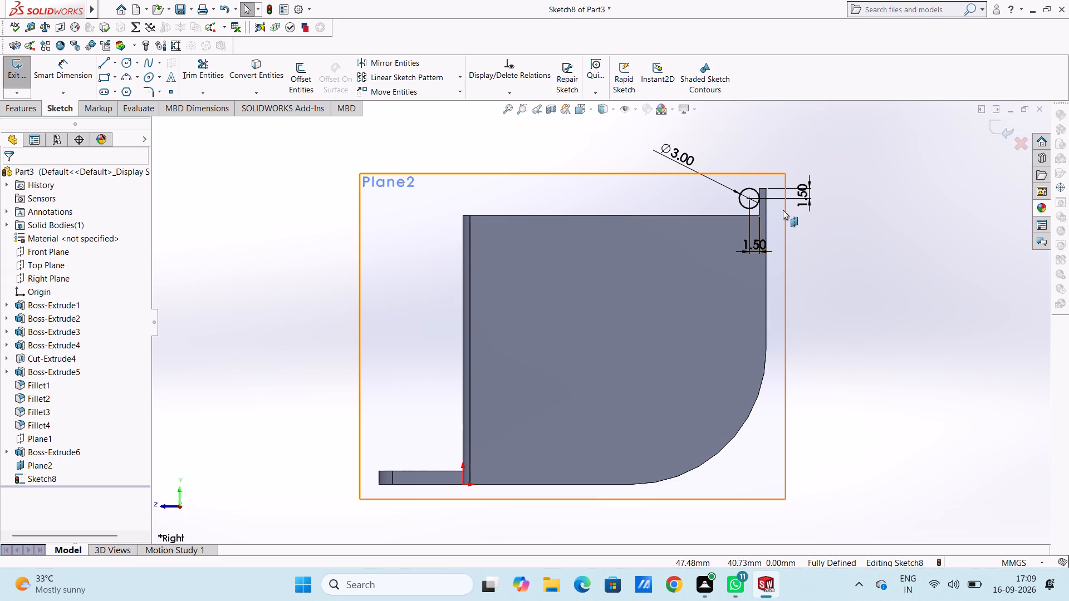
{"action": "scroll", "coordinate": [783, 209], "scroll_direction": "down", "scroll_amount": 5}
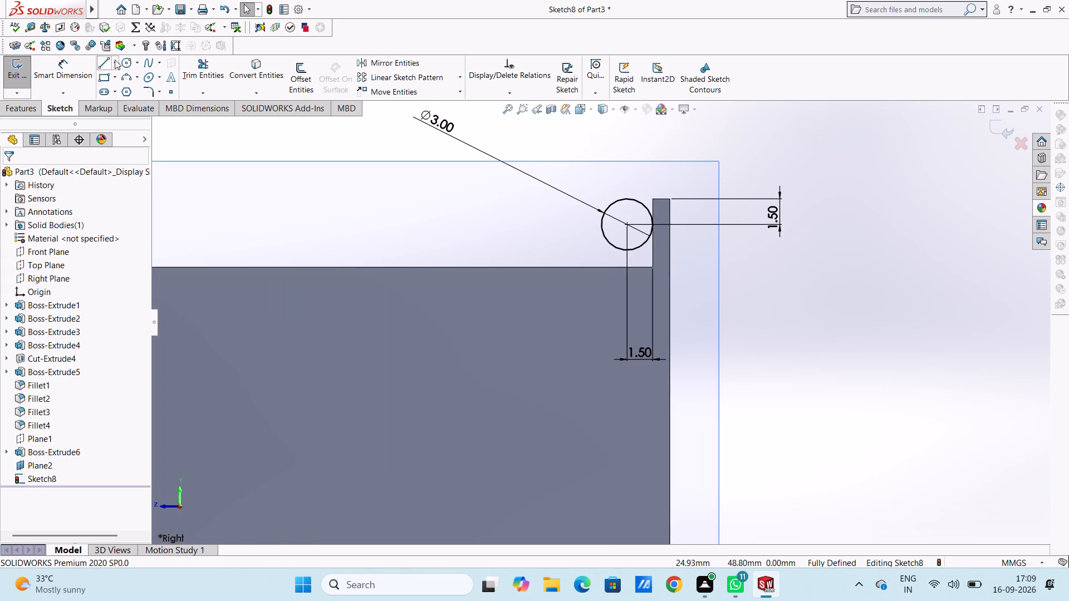
Draw a circle of 1 mm radius concentric with the 3 mm circle beside the rear wall tab.
{"action": "left_click", "coordinate": [123, 61]}
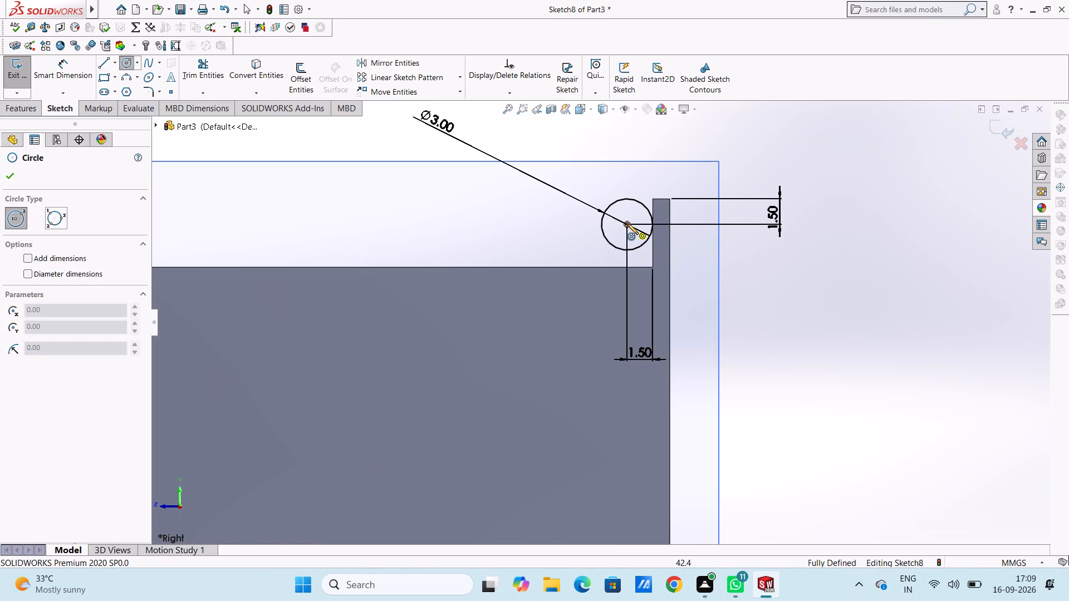
{"action": "left_click", "coordinate": [627, 224]}
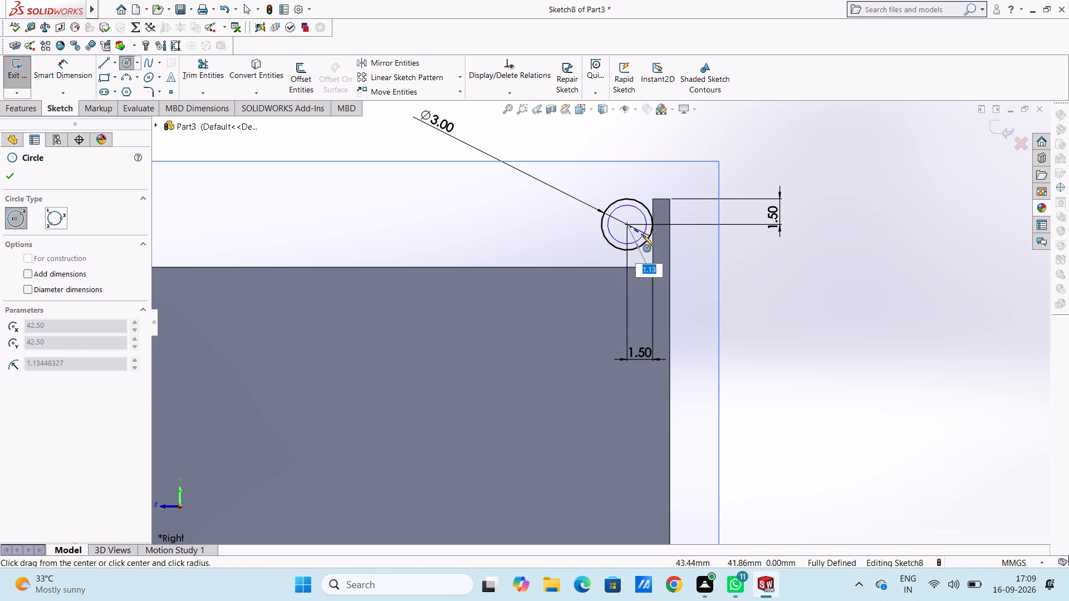
{"action": "key", "text": "1"}
{"action": "key", "text": "Return"}
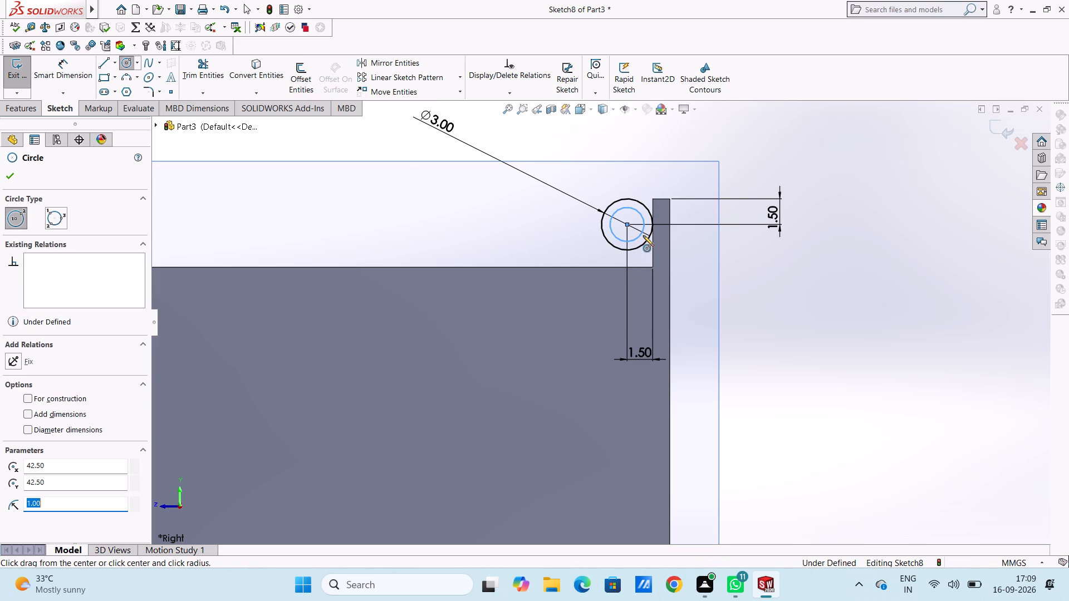
Dimension the inner circle's diameter as 2 mm.
{"action": "left_click", "coordinate": [80, 68]}
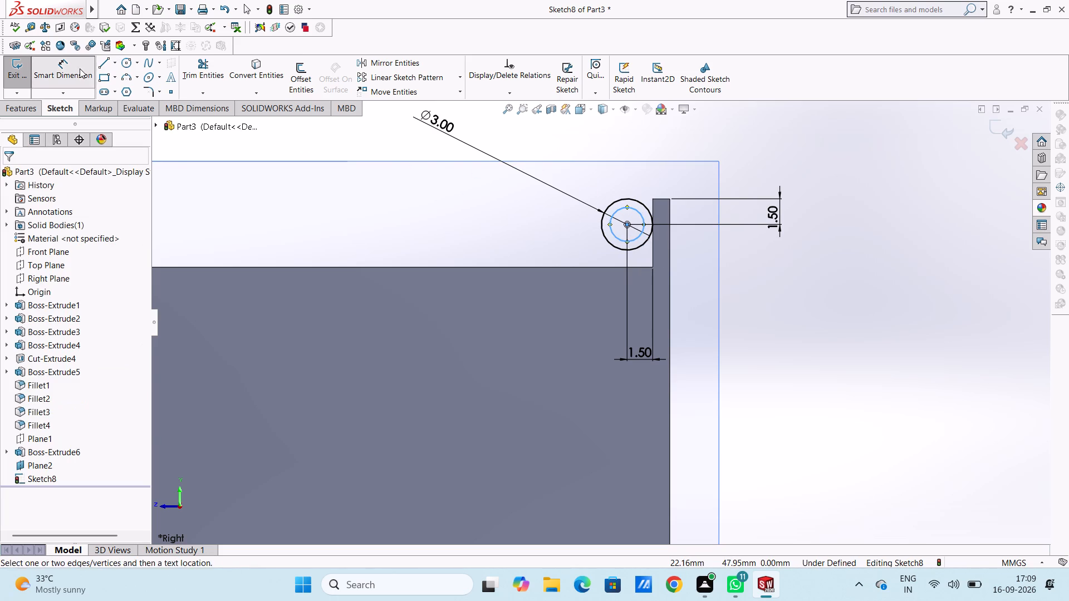
{"action": "left_click", "coordinate": [614, 232]}
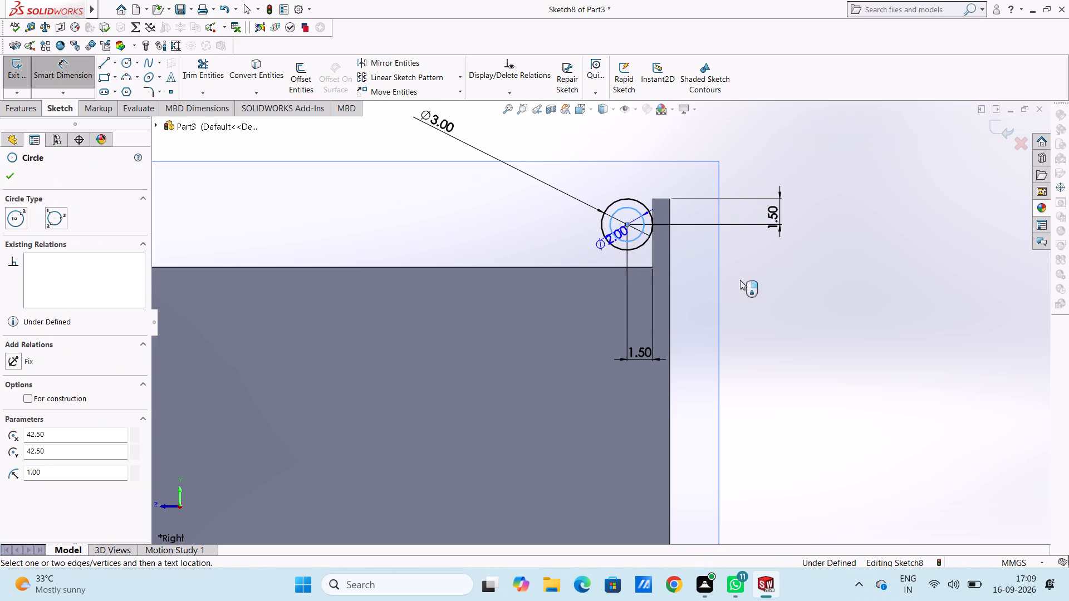
{"action": "left_click", "coordinate": [801, 333]}
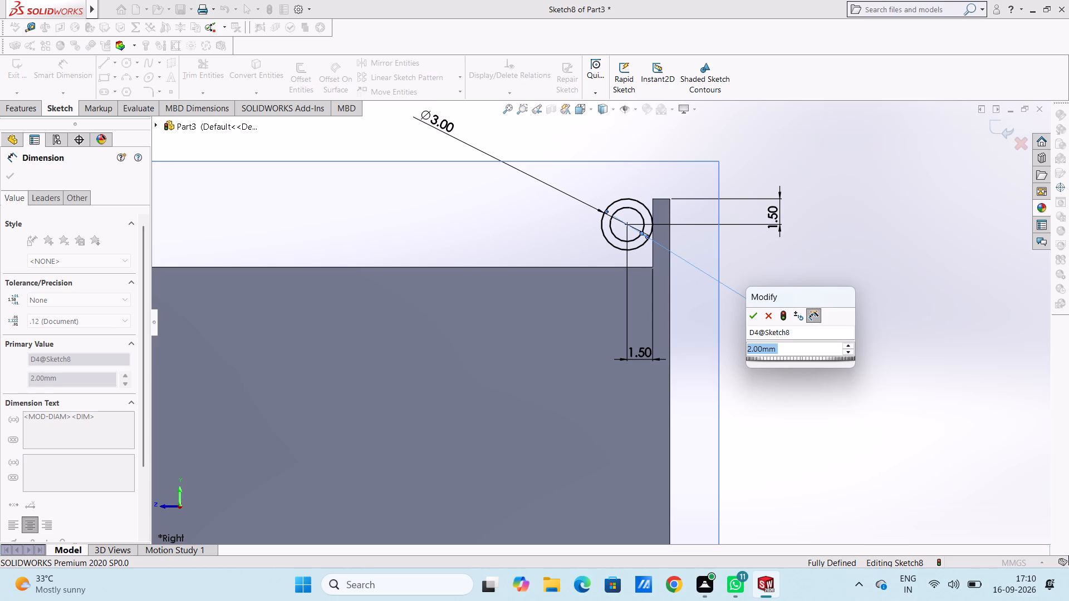
{"action": "left_click", "coordinate": [752, 319]}
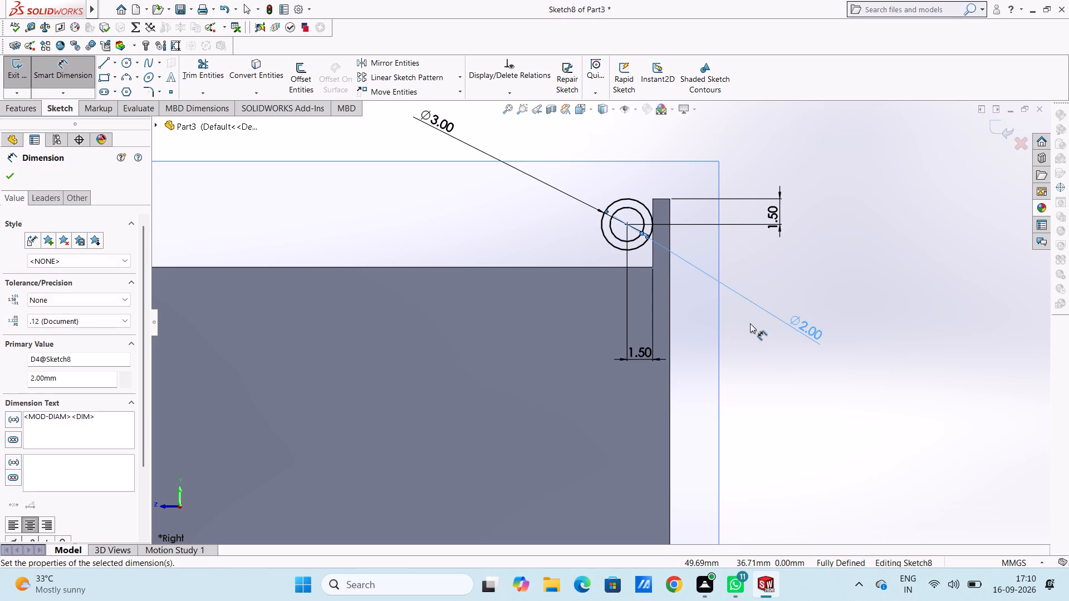
{"action": "key", "text": "Escape"}
{"action": "key", "text": "Escape"}
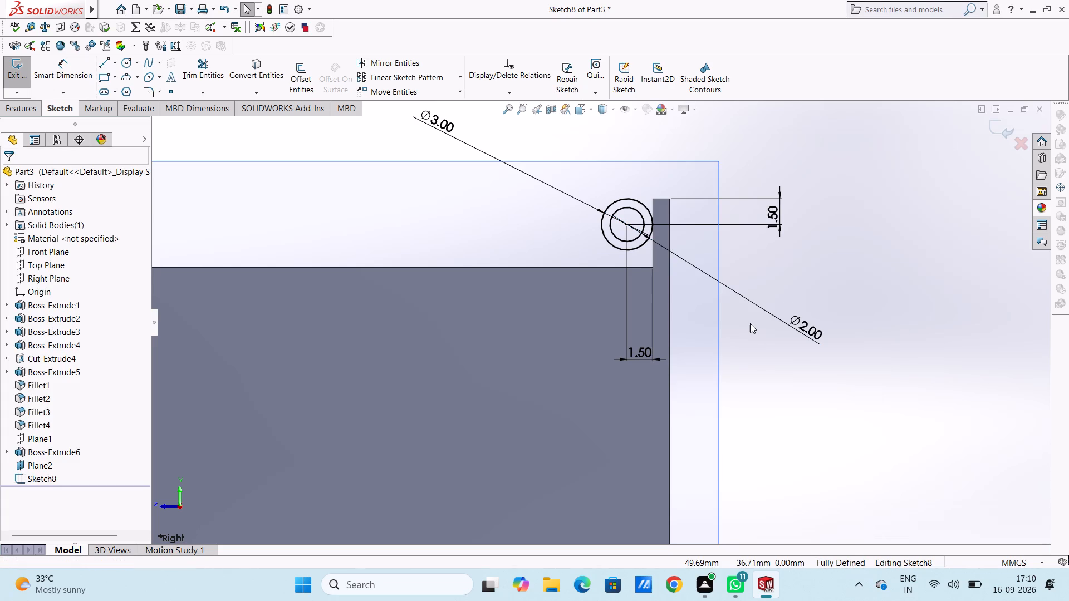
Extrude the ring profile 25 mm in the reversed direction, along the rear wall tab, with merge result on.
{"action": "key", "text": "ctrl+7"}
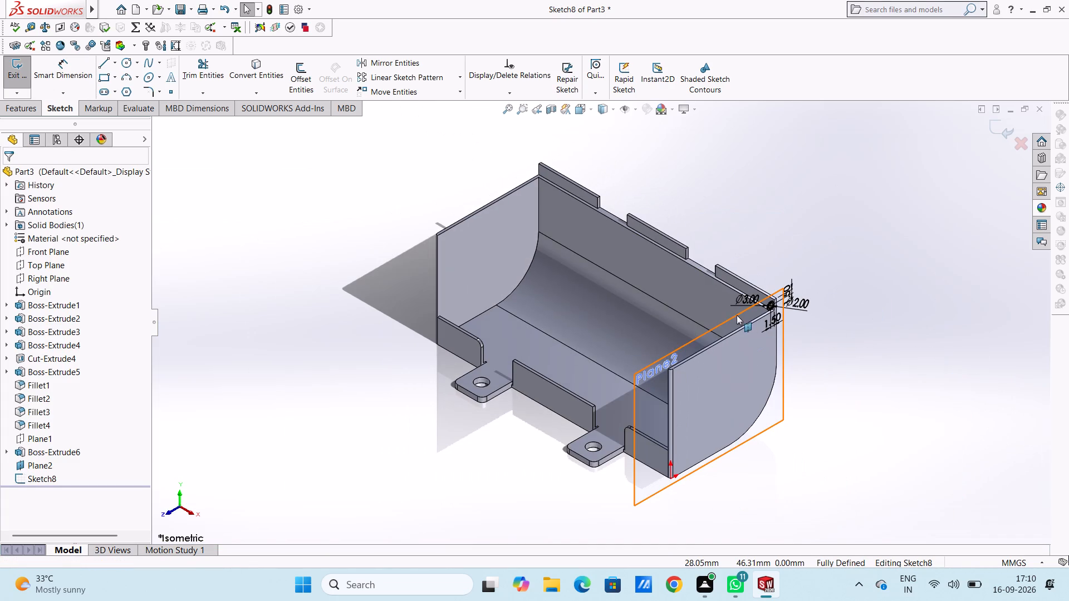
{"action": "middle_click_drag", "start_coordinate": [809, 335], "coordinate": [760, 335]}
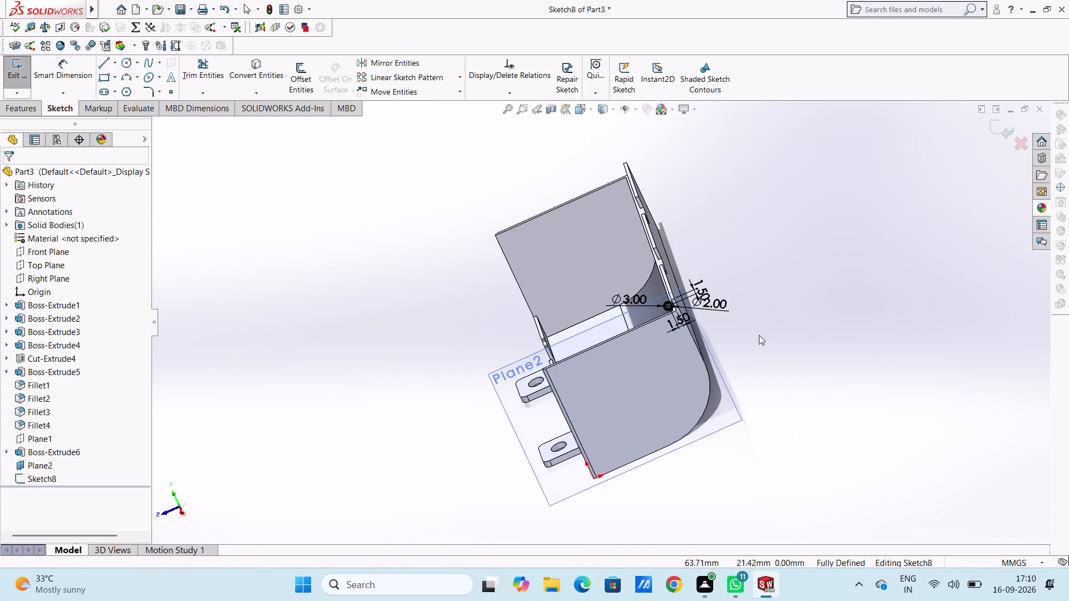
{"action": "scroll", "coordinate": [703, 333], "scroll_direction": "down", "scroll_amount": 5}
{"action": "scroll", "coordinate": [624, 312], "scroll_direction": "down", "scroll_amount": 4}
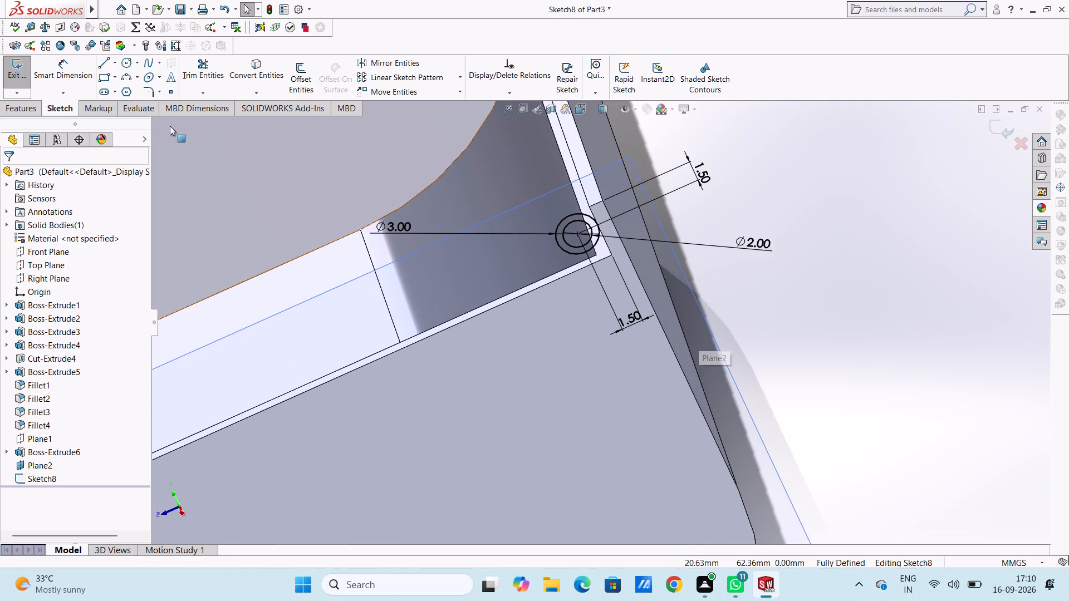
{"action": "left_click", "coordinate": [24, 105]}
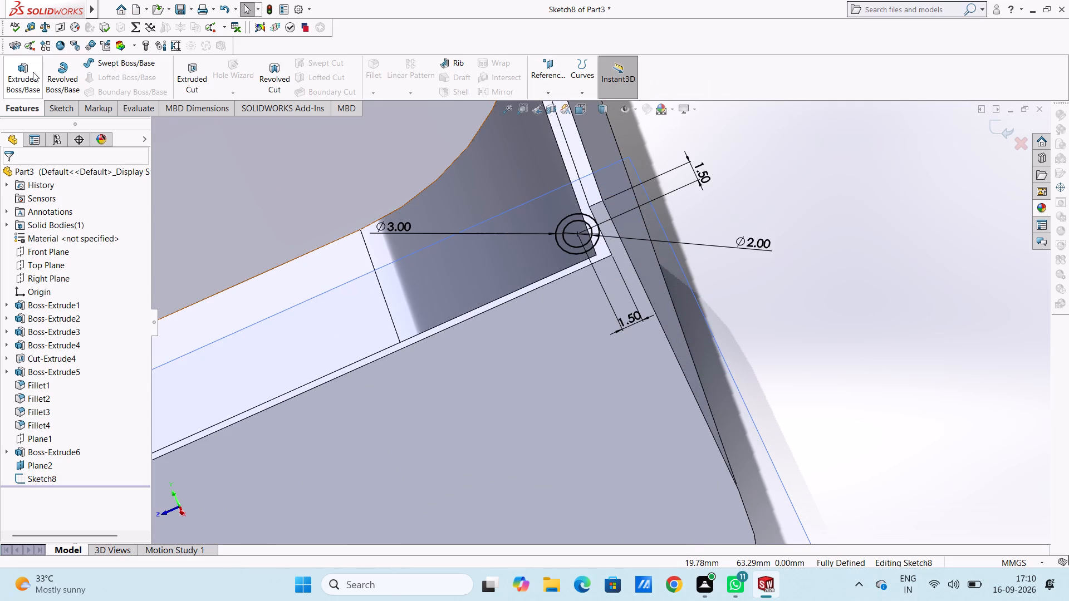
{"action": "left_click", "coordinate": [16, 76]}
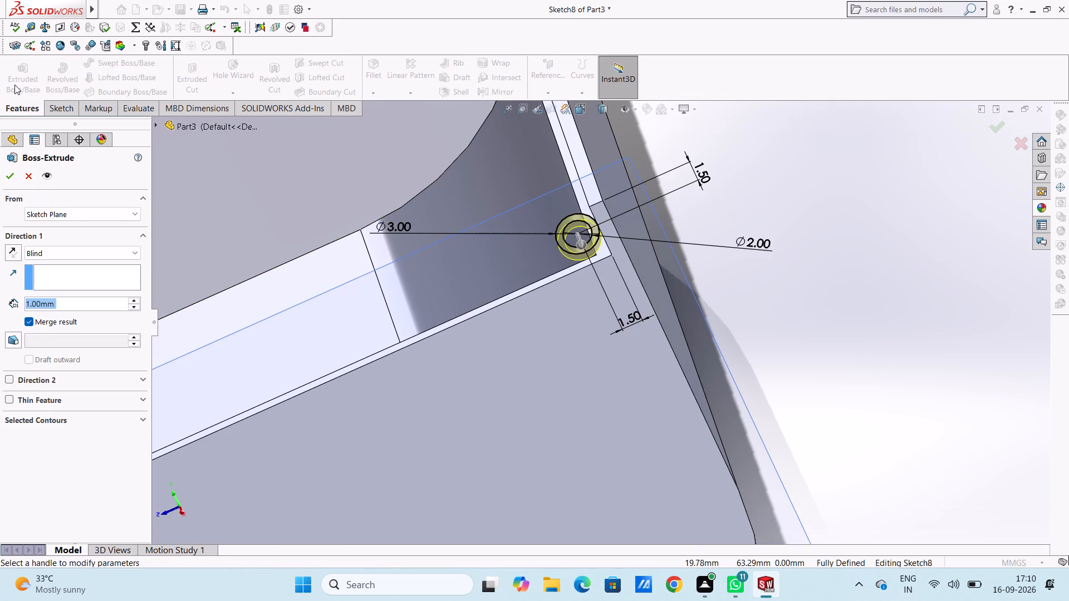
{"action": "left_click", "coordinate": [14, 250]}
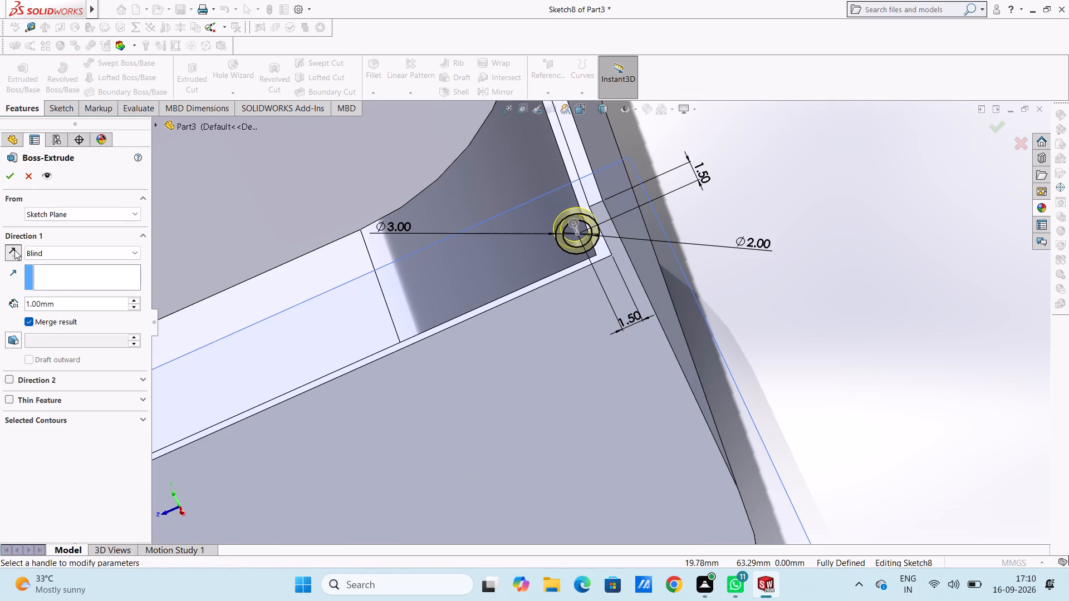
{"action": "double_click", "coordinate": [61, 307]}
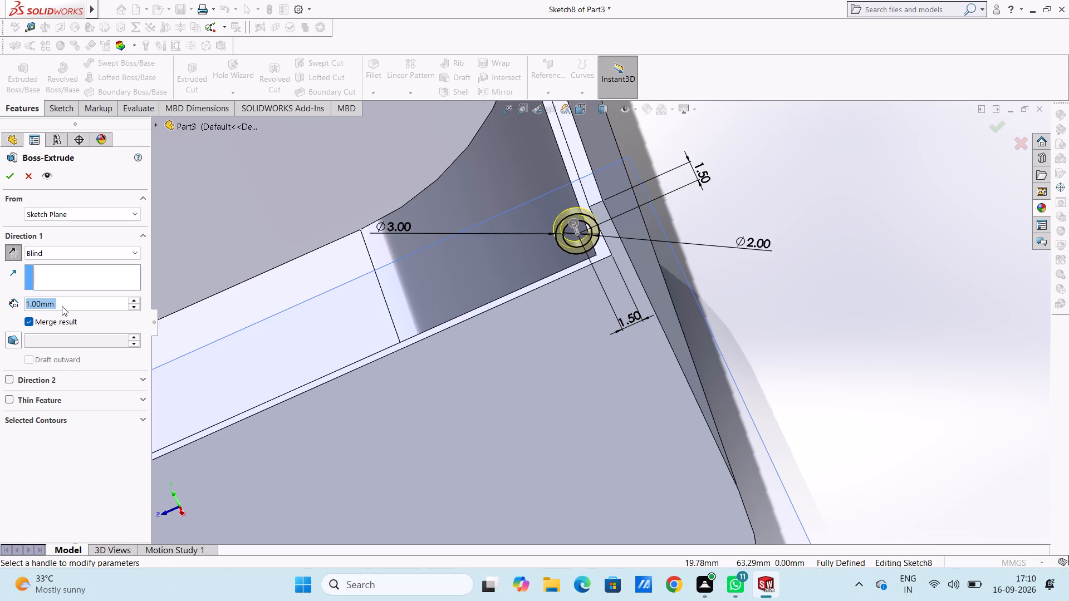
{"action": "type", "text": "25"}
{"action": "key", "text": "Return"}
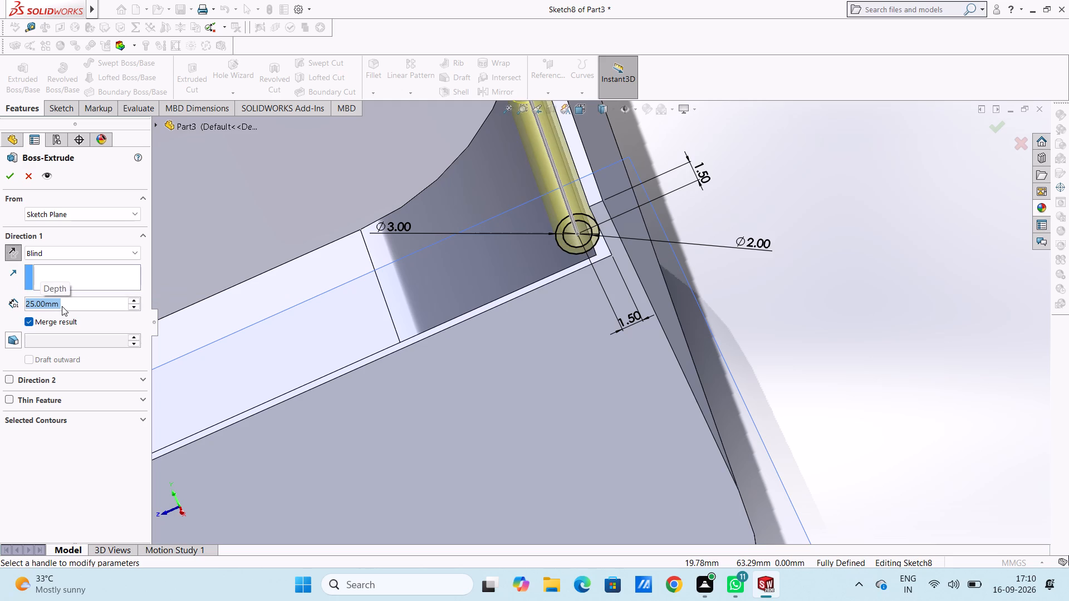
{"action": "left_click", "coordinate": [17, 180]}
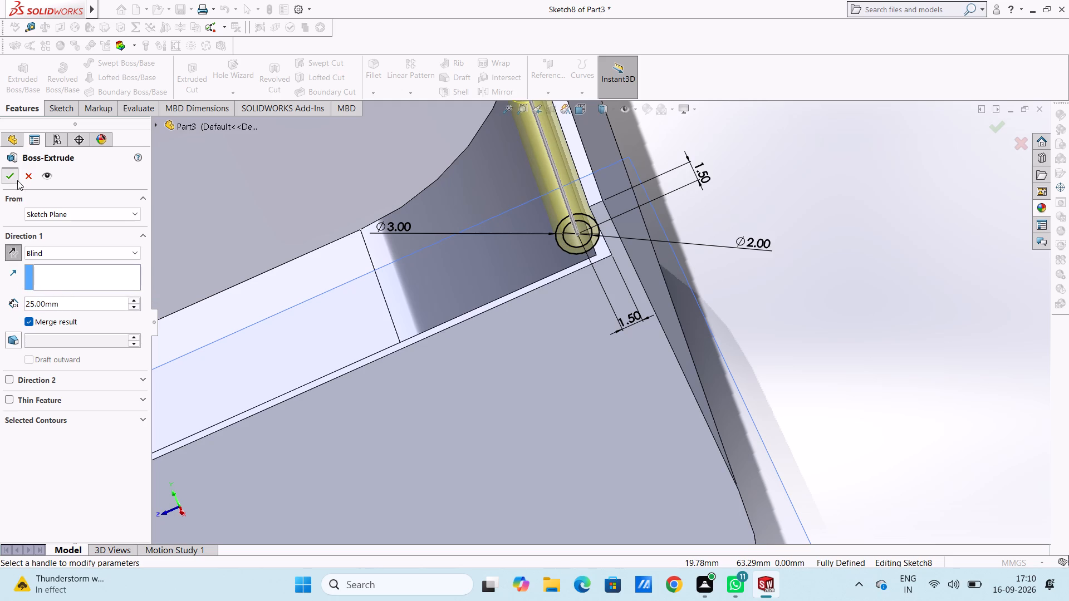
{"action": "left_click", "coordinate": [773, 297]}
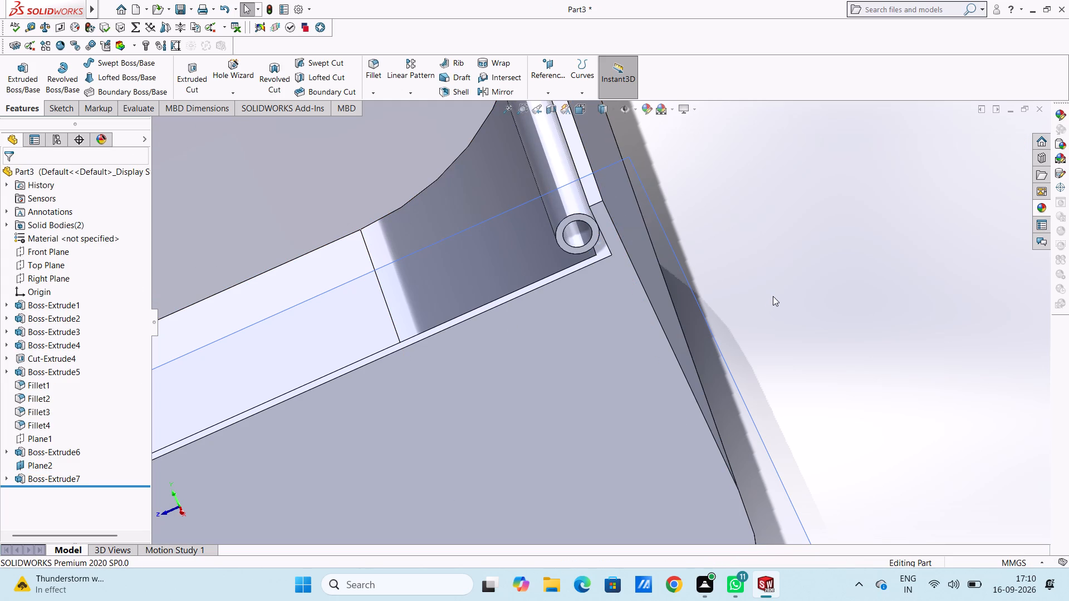
Examine the extruded tube and its contact with the rear wall tab from several angles and in the right view.
{"action": "middle_click_drag", "start_coordinate": [754, 290], "coordinate": [822, 310]}
{"action": "scroll", "coordinate": [810, 304], "scroll_direction": "up", "scroll_amount": 2}
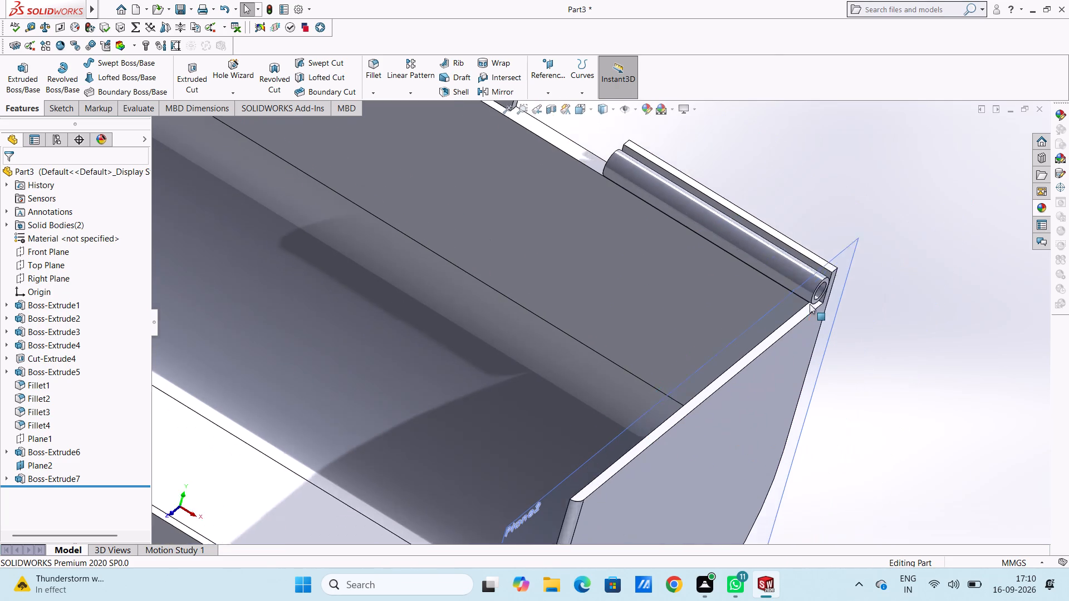
{"action": "scroll", "coordinate": [810, 304], "scroll_direction": "up", "scroll_amount": 1}
{"action": "scroll", "coordinate": [820, 278], "scroll_direction": "down", "scroll_amount": 2}
{"action": "middle_click_drag", "start_coordinate": [821, 278], "coordinate": [764, 284]}
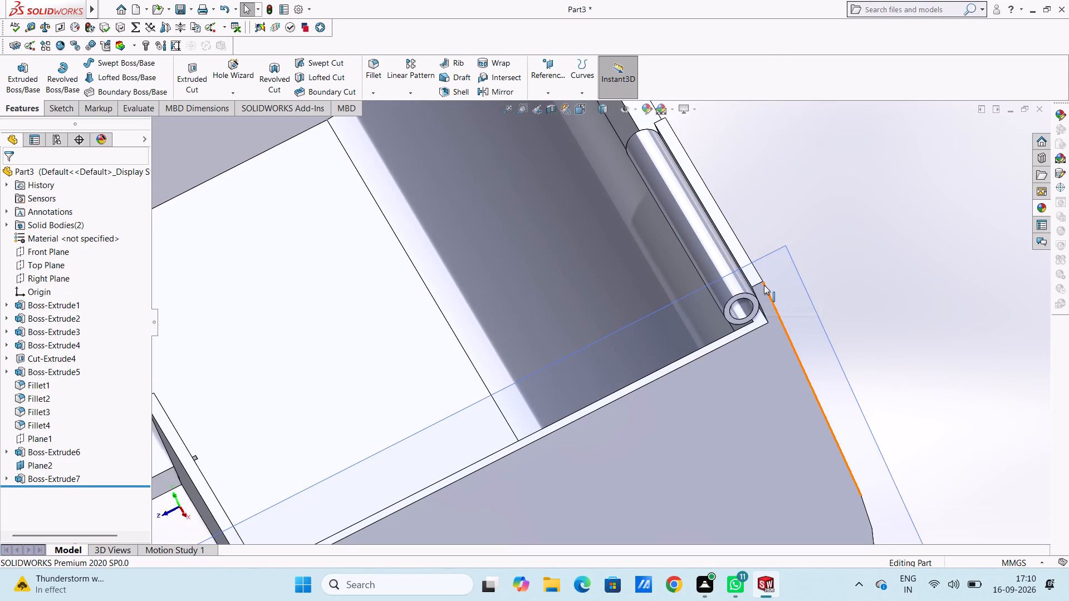
{"action": "key", "text": "ctrl+4"}
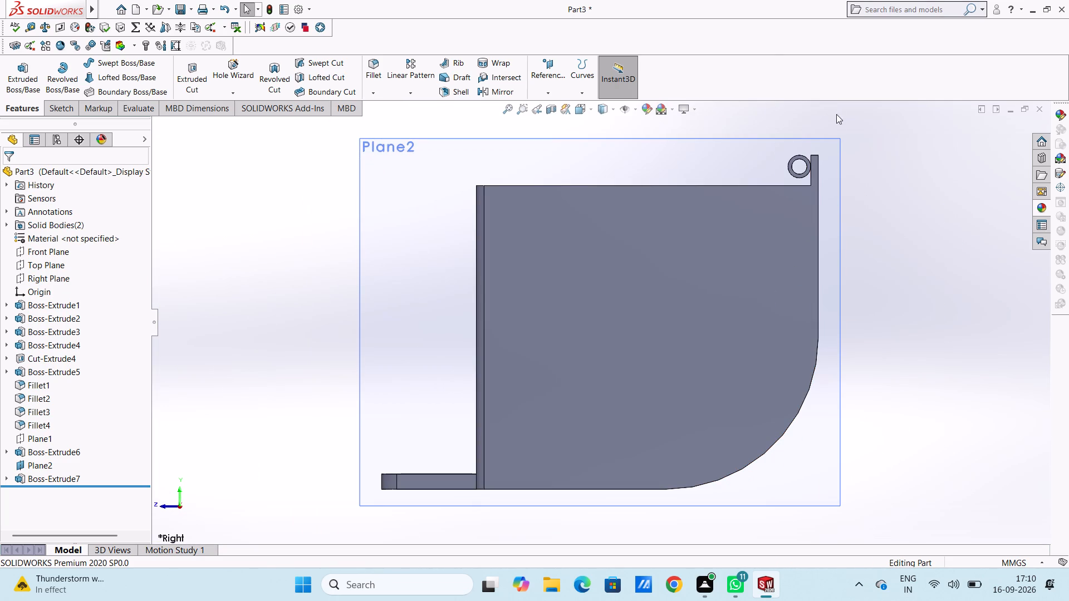
{"action": "scroll", "coordinate": [821, 140], "scroll_direction": "down", "scroll_amount": 3}
{"action": "scroll", "coordinate": [750, 166], "scroll_direction": "down", "scroll_amount": 3}
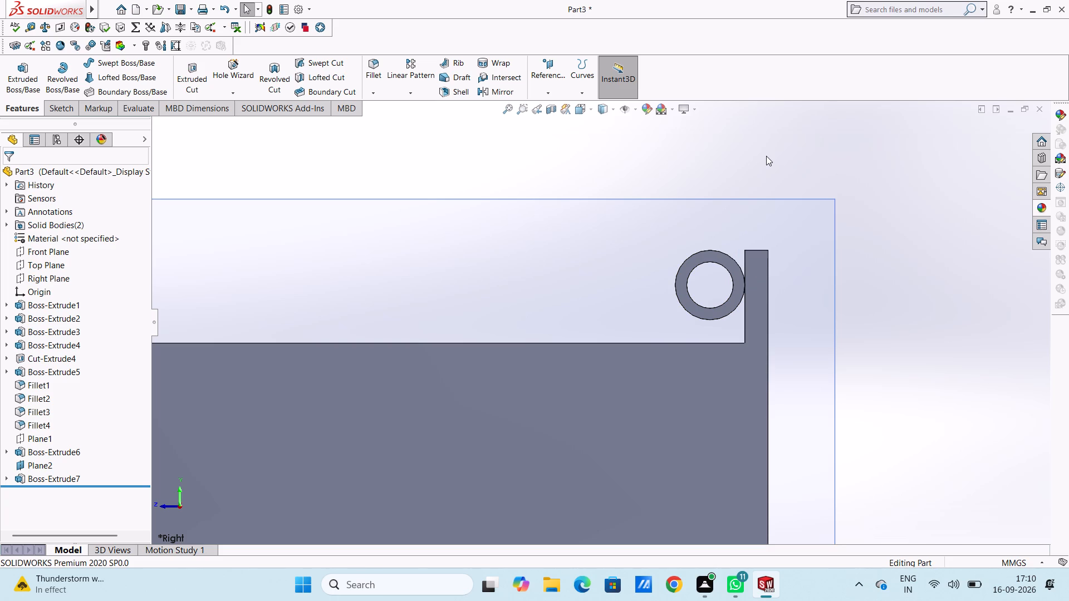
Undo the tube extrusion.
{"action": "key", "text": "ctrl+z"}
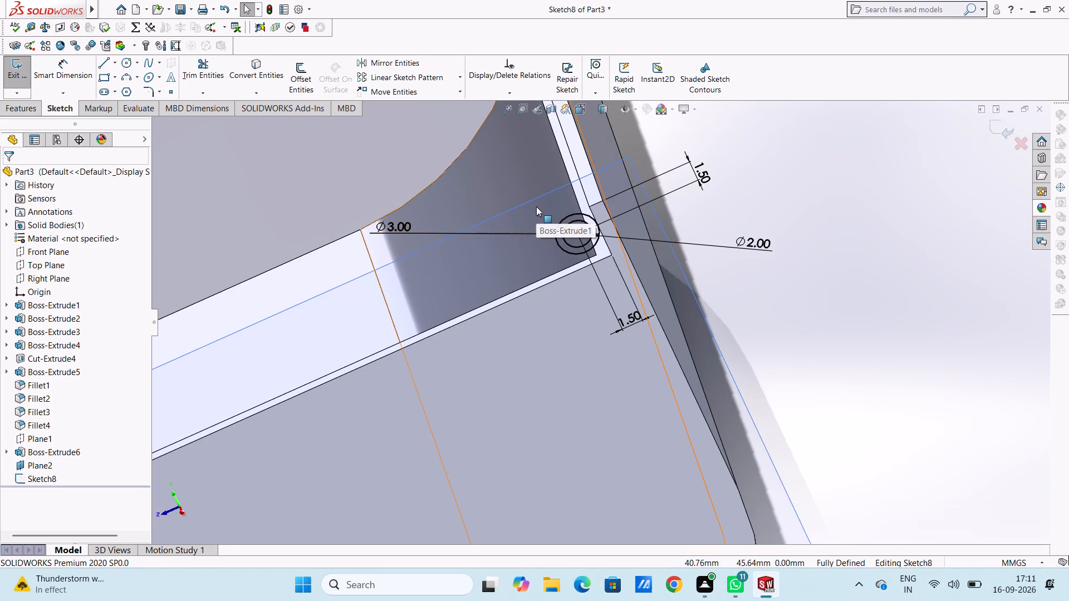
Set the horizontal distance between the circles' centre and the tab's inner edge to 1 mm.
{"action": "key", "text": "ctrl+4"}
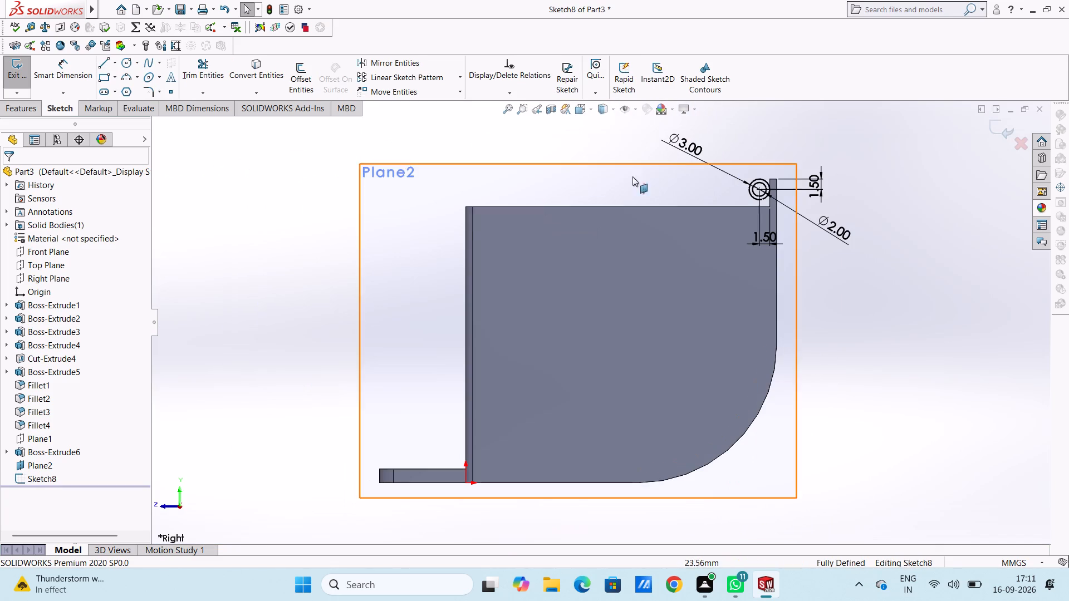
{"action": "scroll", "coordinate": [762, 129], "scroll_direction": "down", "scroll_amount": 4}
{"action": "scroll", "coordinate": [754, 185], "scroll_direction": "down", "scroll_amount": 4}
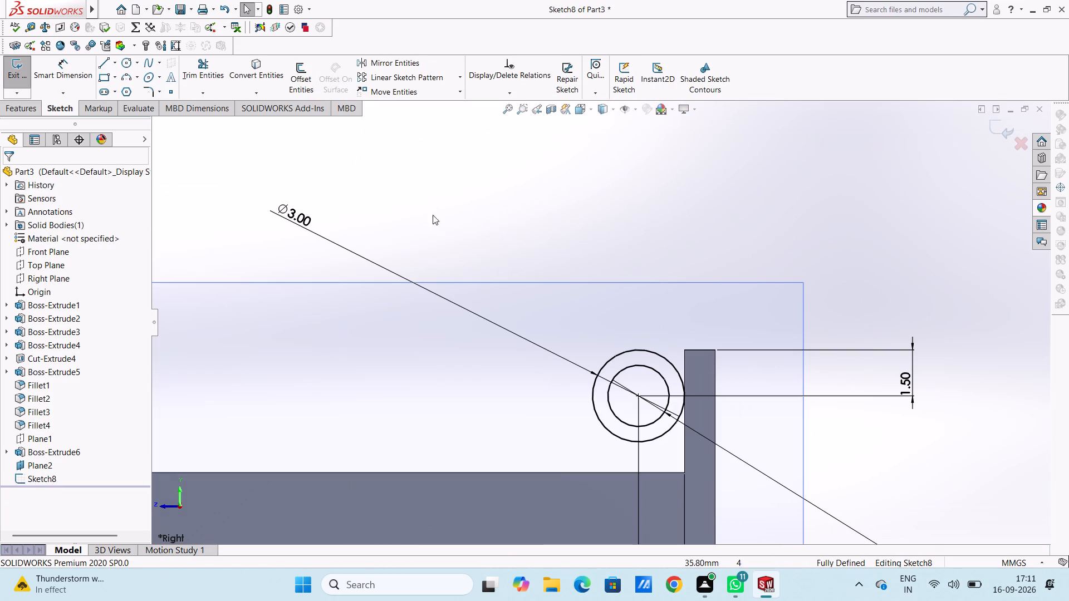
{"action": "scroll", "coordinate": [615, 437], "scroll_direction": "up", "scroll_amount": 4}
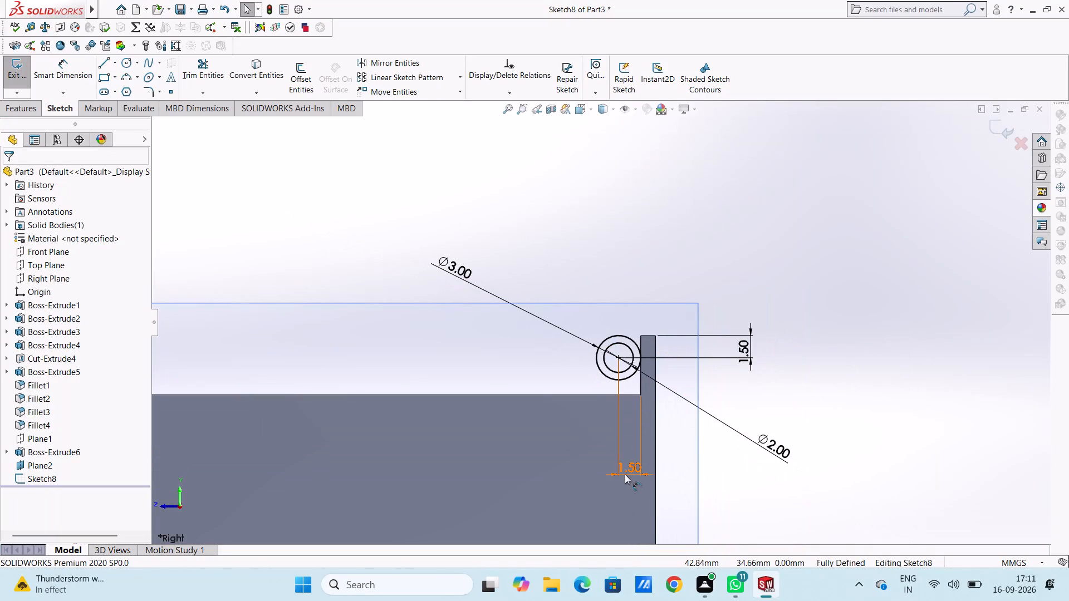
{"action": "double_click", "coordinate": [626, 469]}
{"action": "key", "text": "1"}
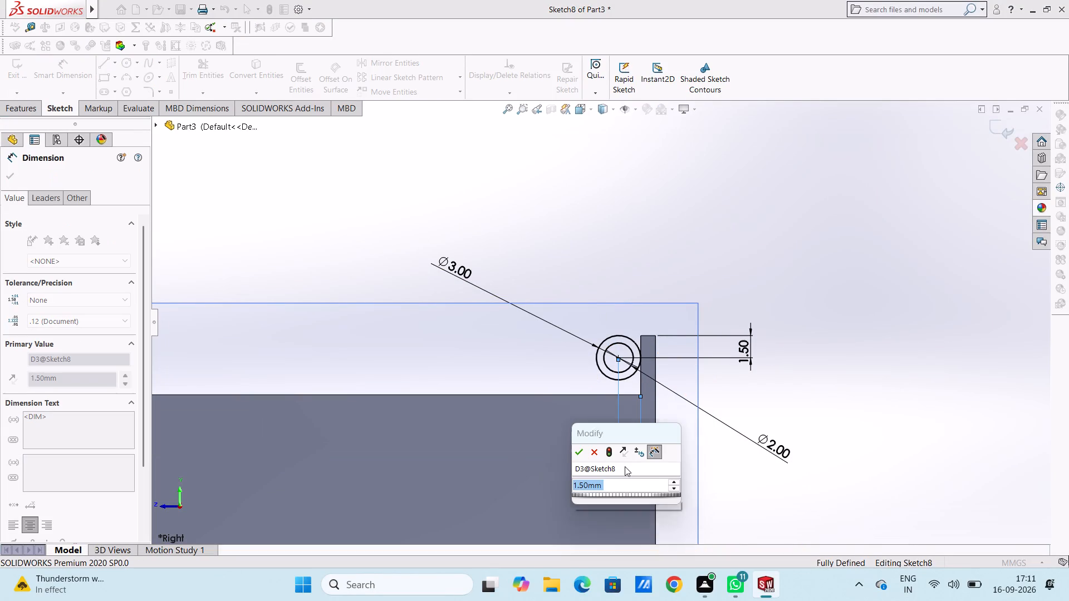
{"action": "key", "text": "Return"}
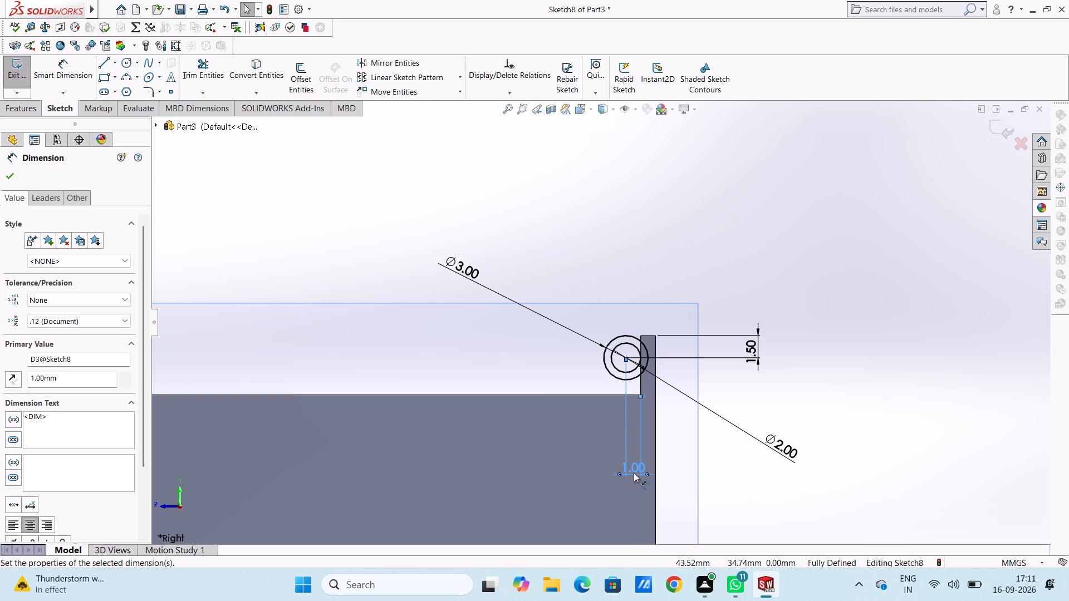
Set the horizontal distance between the circles' centre and the tab's inner edge to 0.5 mm.
{"action": "double_click", "coordinate": [634, 472]}
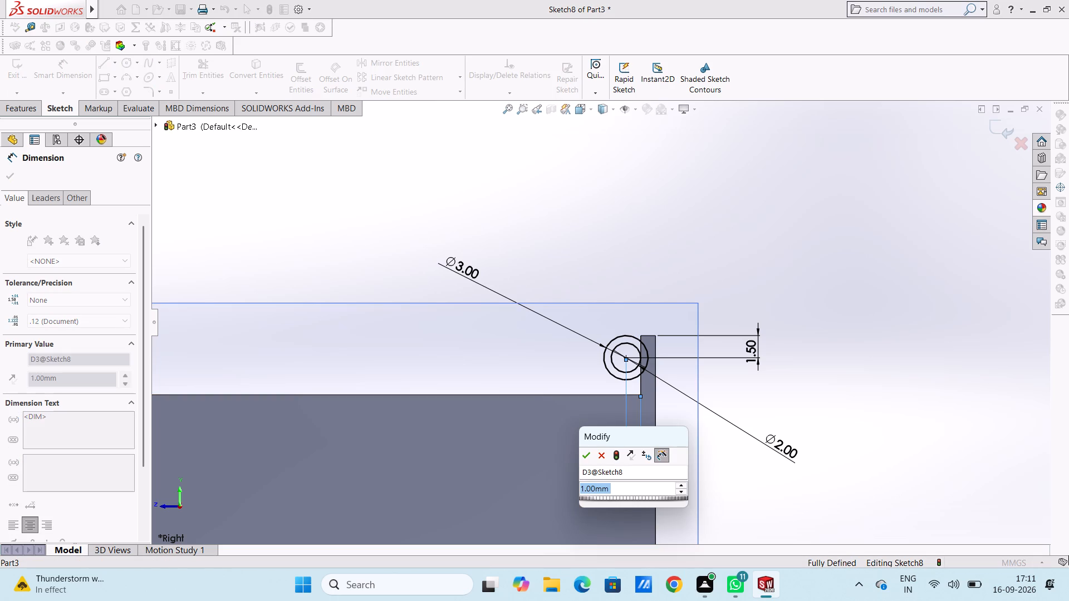
{"action": "type", "text": "0.5"}
{"action": "key", "text": "Return"}
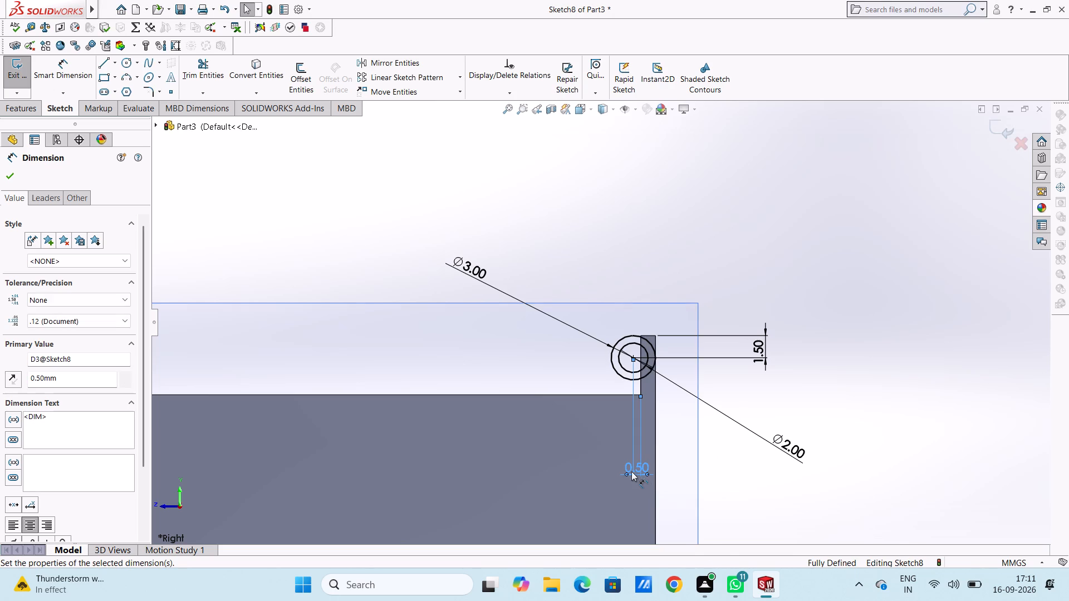
{"action": "left_click", "coordinate": [351, 212]}
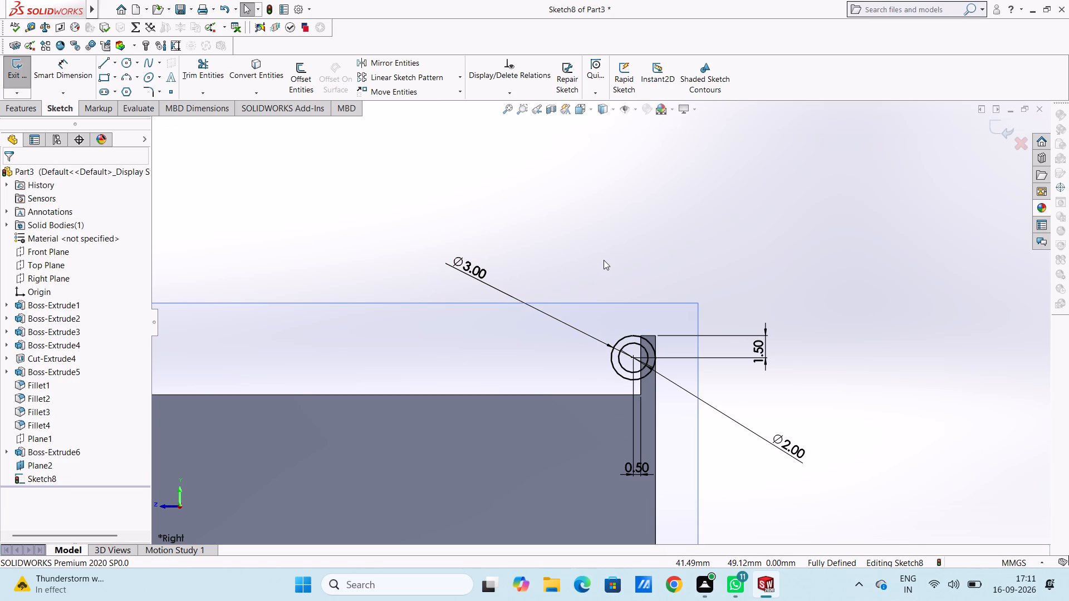
Extrude the two-circle ring sketch 25 mm in the reversed direction, along the rear tab, merged with the body.
{"action": "key", "text": "ctrl+7"}
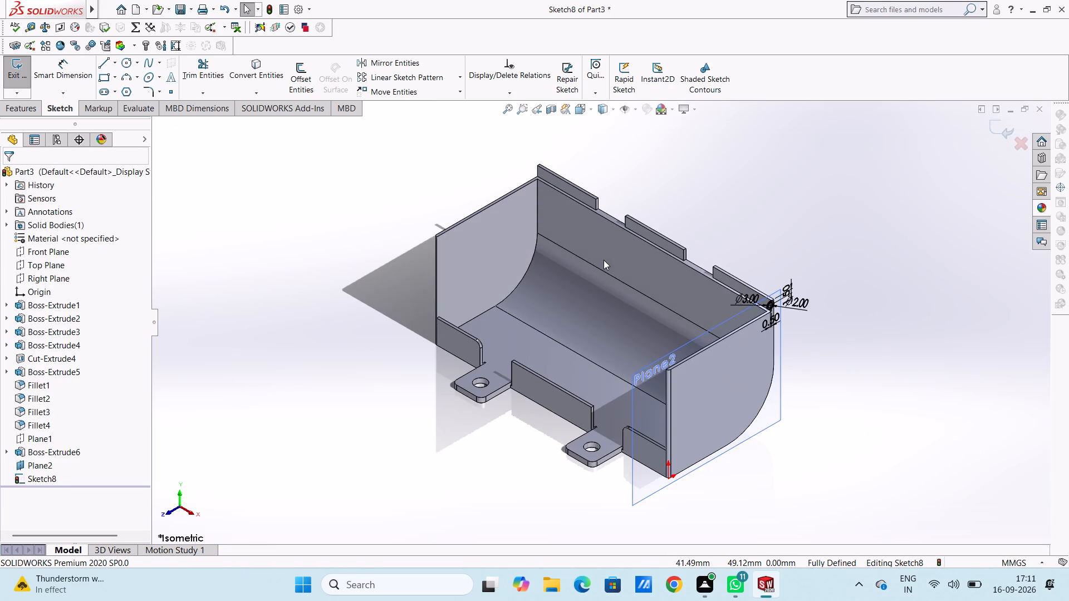
{"action": "left_click", "coordinate": [26, 109]}
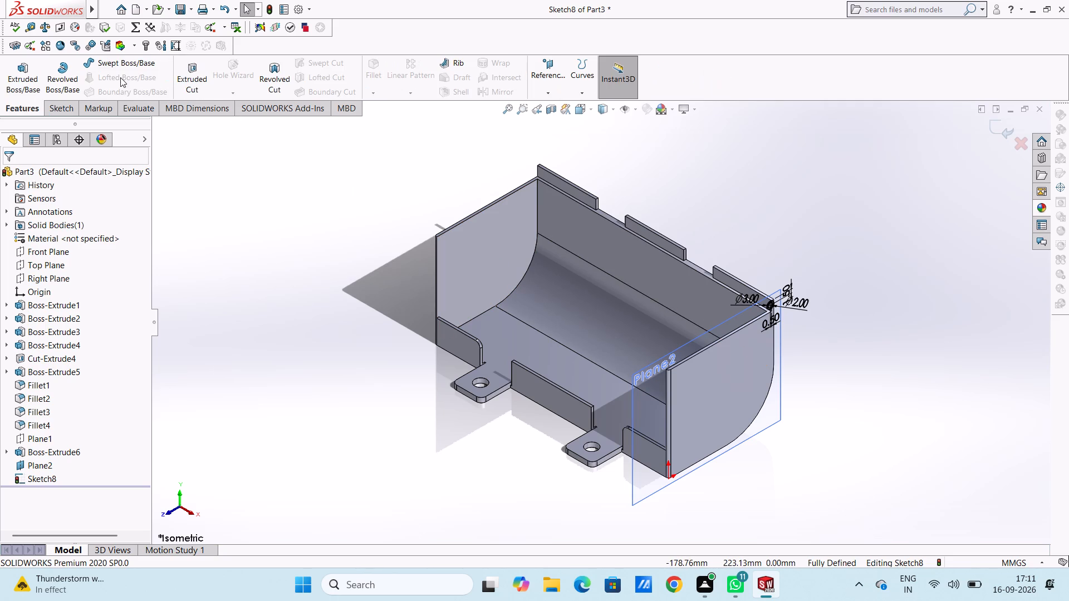
{"action": "left_click", "coordinate": [17, 72]}
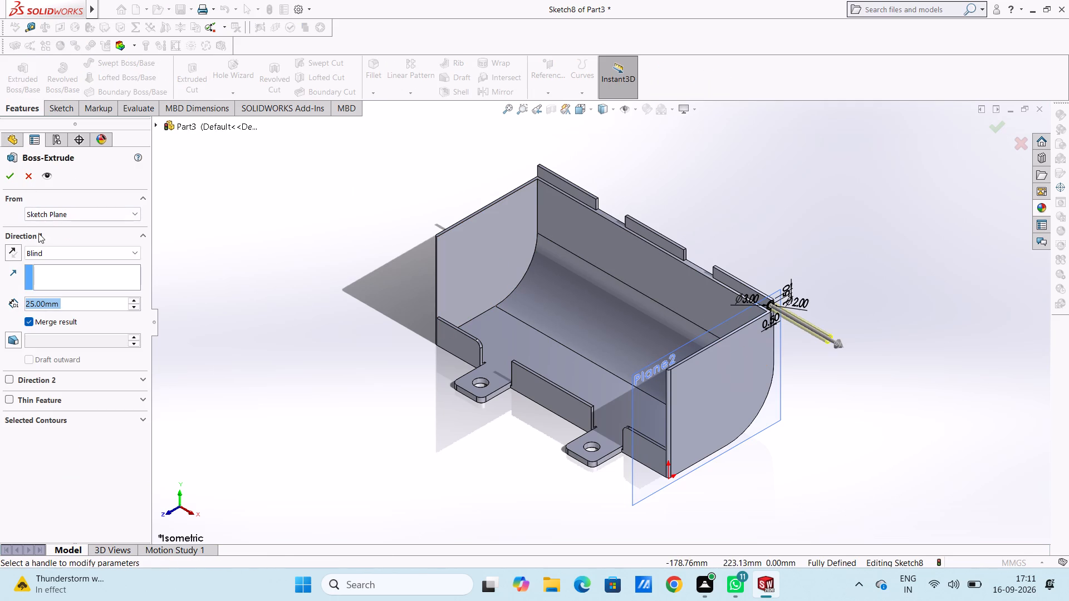
{"action": "left_click", "coordinate": [14, 253]}
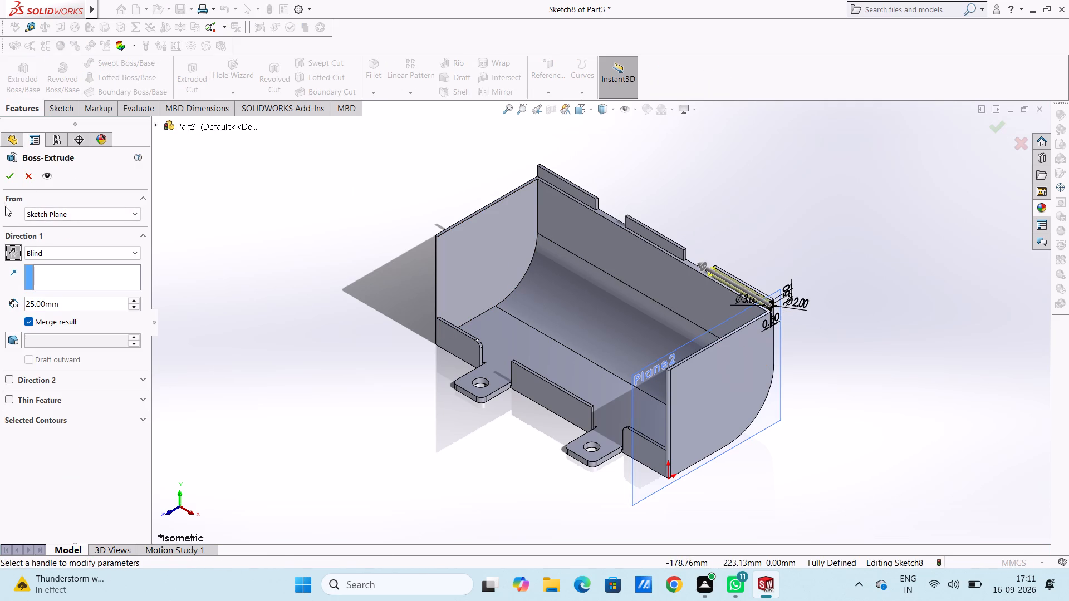
{"action": "left_click", "coordinate": [12, 175]}
{"action": "left_click", "coordinate": [247, 206]}
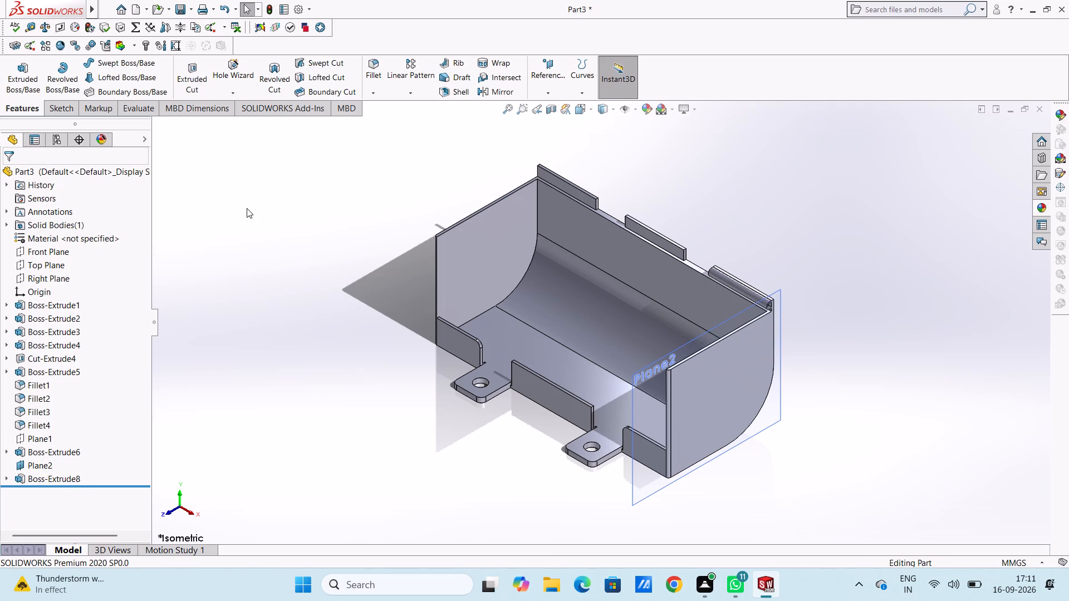
On Plane2, sketch a circle of 1 mm radius centred on the hinge barrel's bore.
{"action": "key", "text": "ctrl+4"}
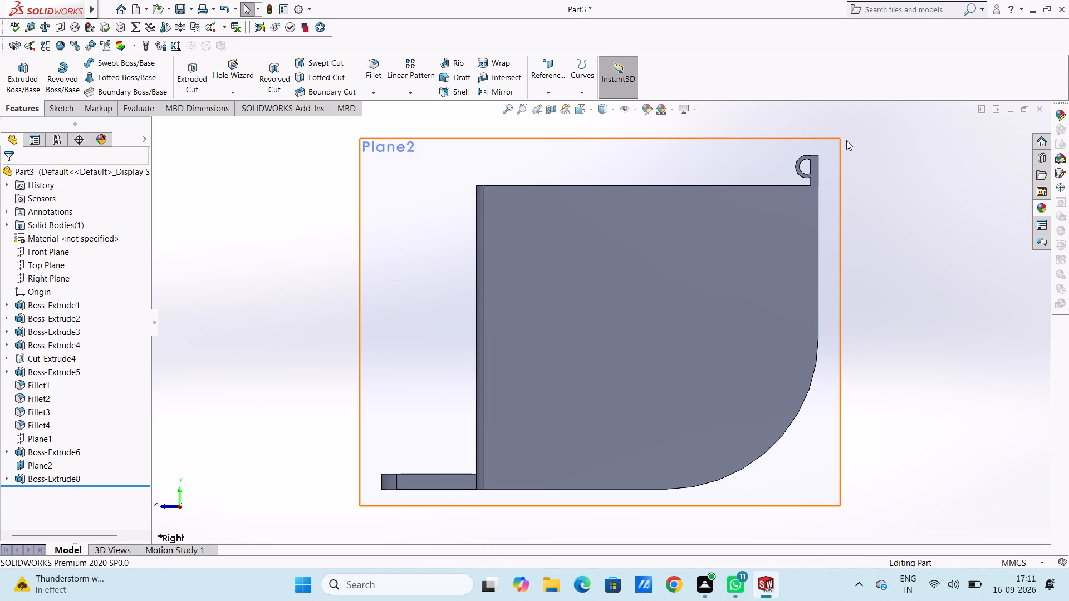
{"action": "scroll", "coordinate": [831, 151], "scroll_direction": "down", "scroll_amount": 4}
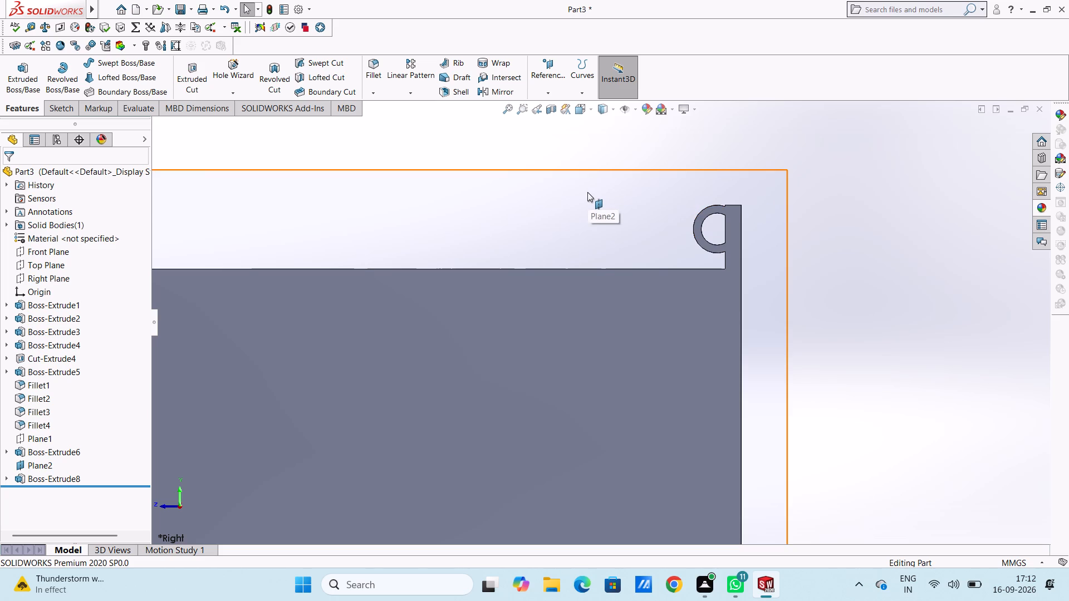
{"action": "key", "text": "Escape"}
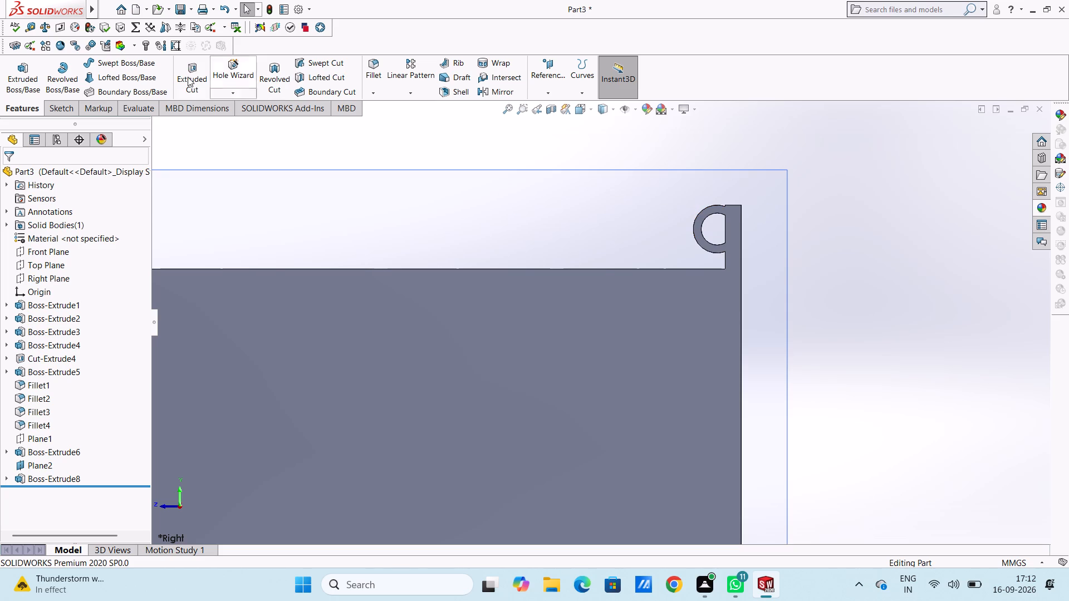
{"action": "left_click", "coordinate": [479, 213]}
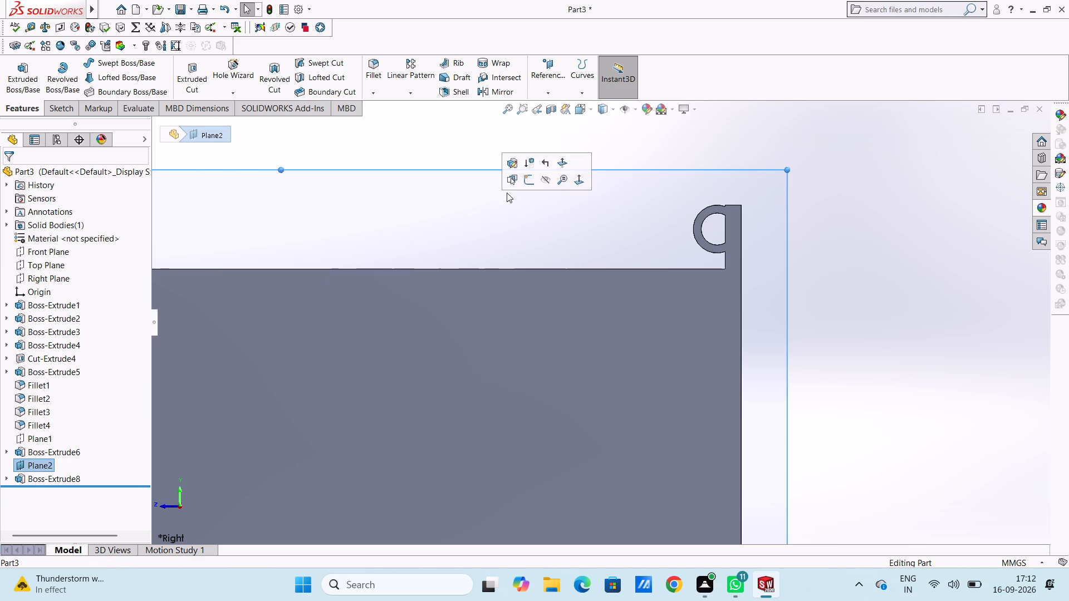
{"action": "left_click", "coordinate": [528, 181]}
{"action": "left_click", "coordinate": [494, 146]}
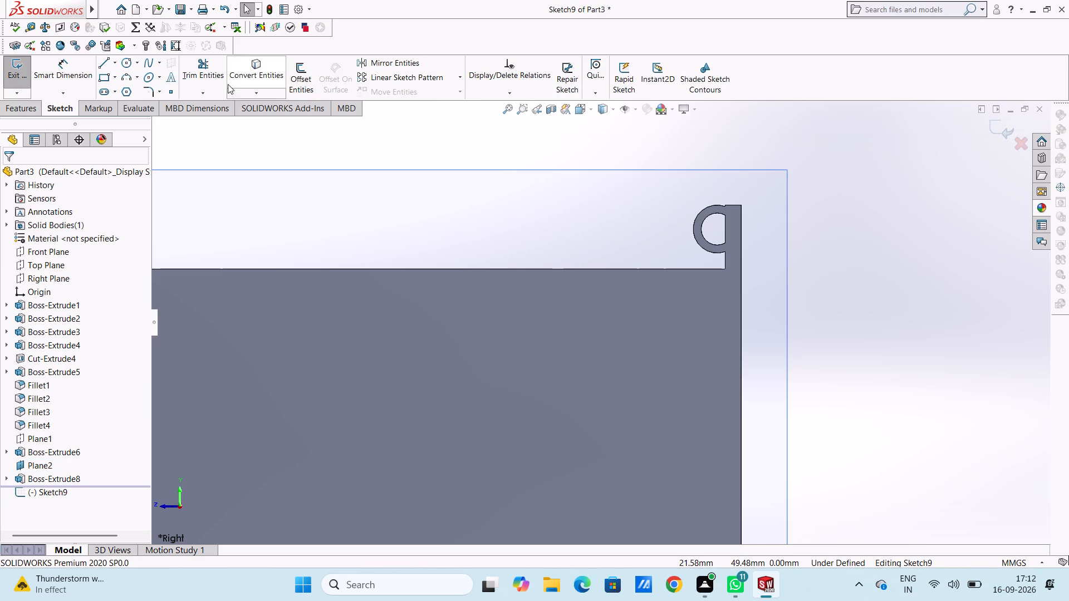
{"action": "left_click", "coordinate": [122, 58]}
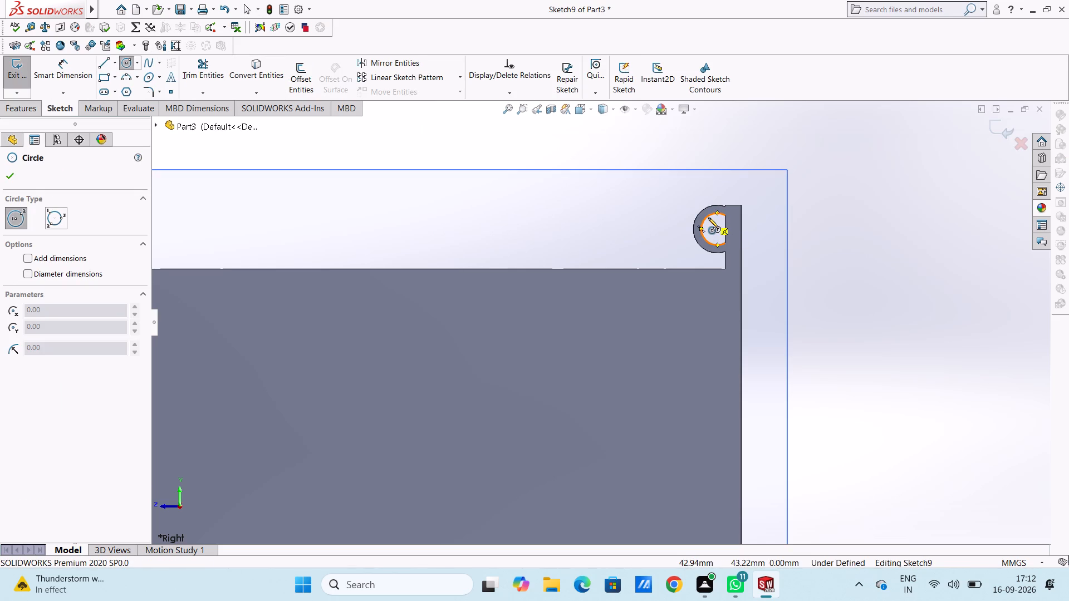
{"action": "left_click", "coordinate": [717, 228]}
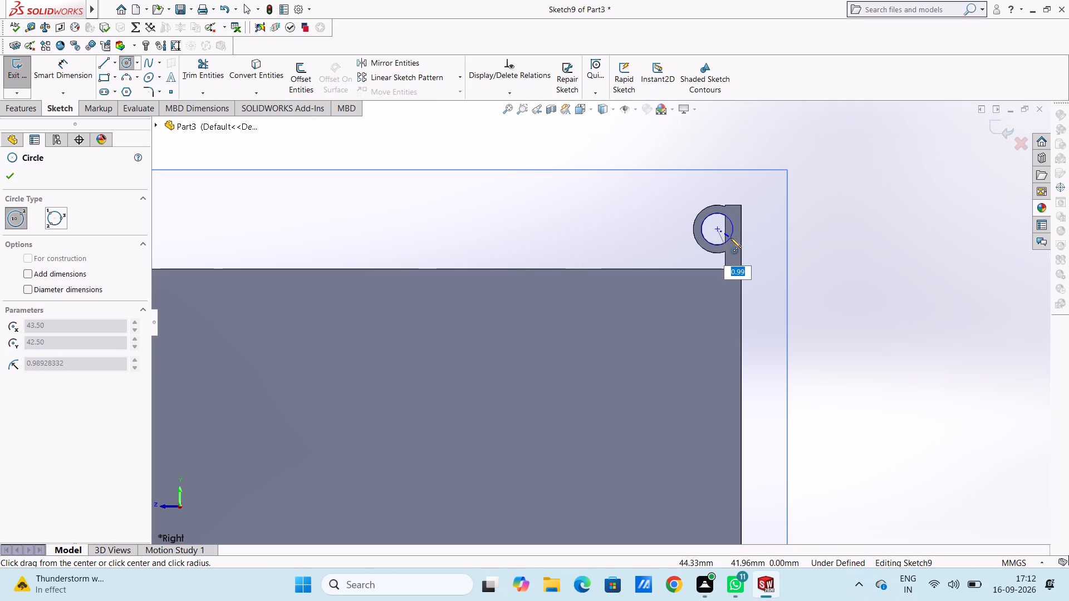
{"action": "key", "text": "1"}
{"action": "key", "text": "Return"}
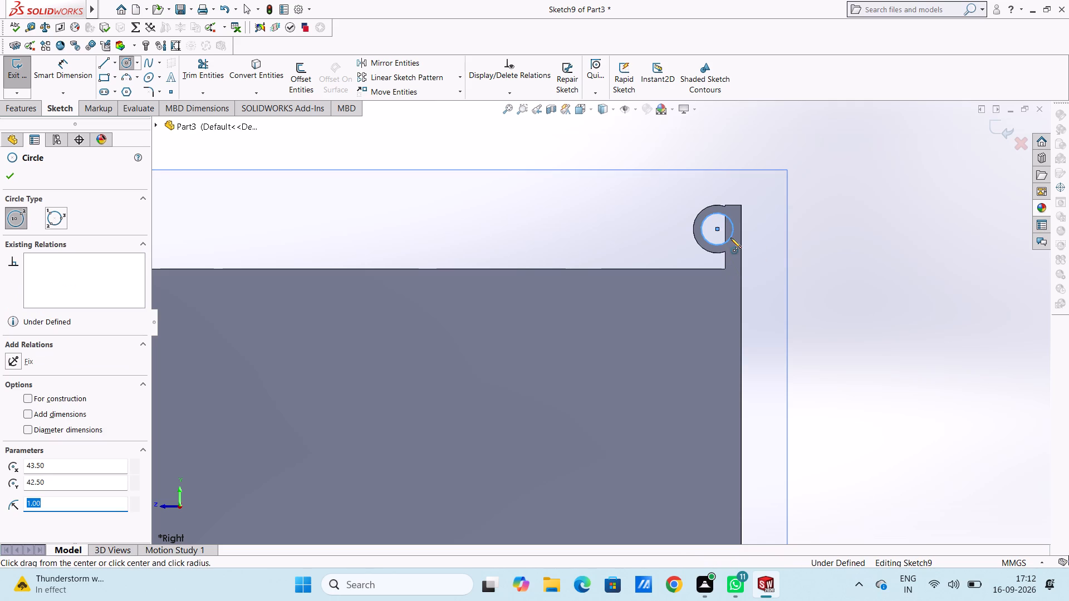
{"action": "key", "text": "Escape"}
{"action": "key", "text": "Escape"}
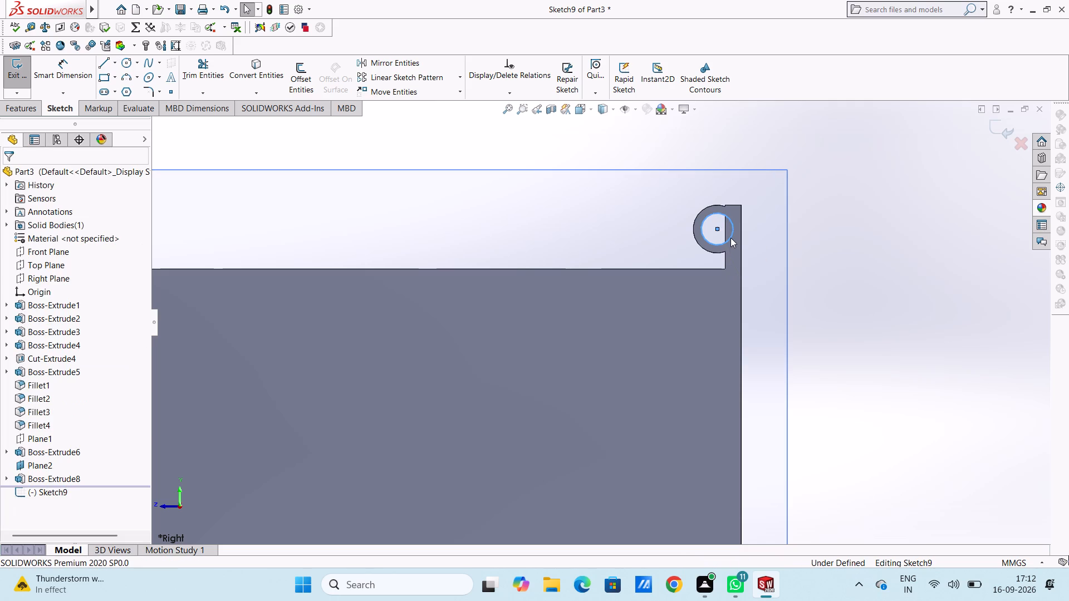
Cut-extrude the bore circle to a blind depth of 25 mm through the barrel and tab.
{"action": "left_click", "coordinate": [27, 106]}
{"action": "left_click", "coordinate": [190, 80]}
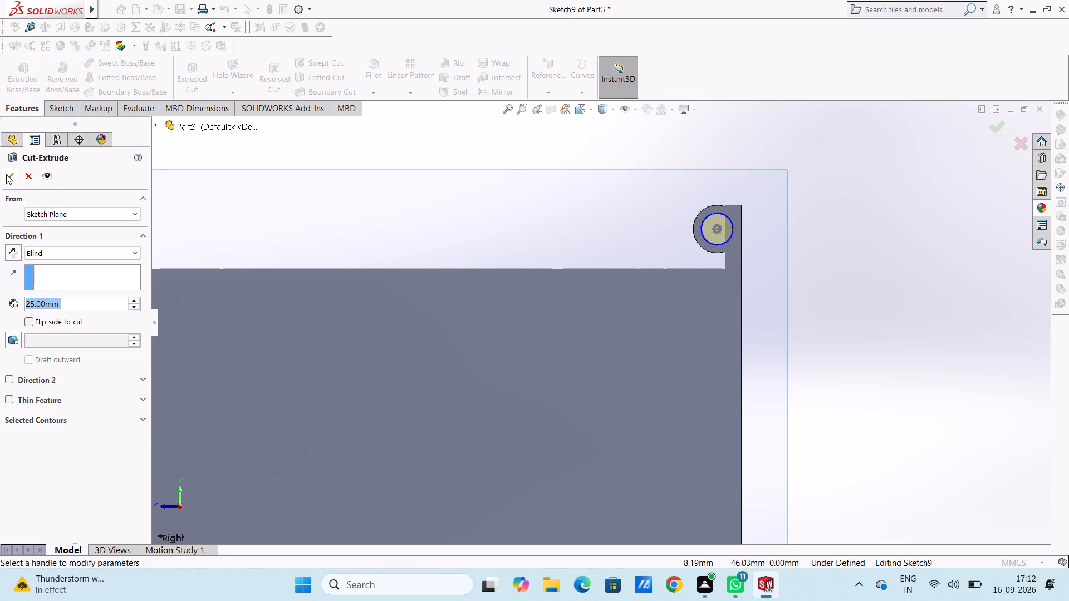
{"action": "left_click", "coordinate": [11, 173]}
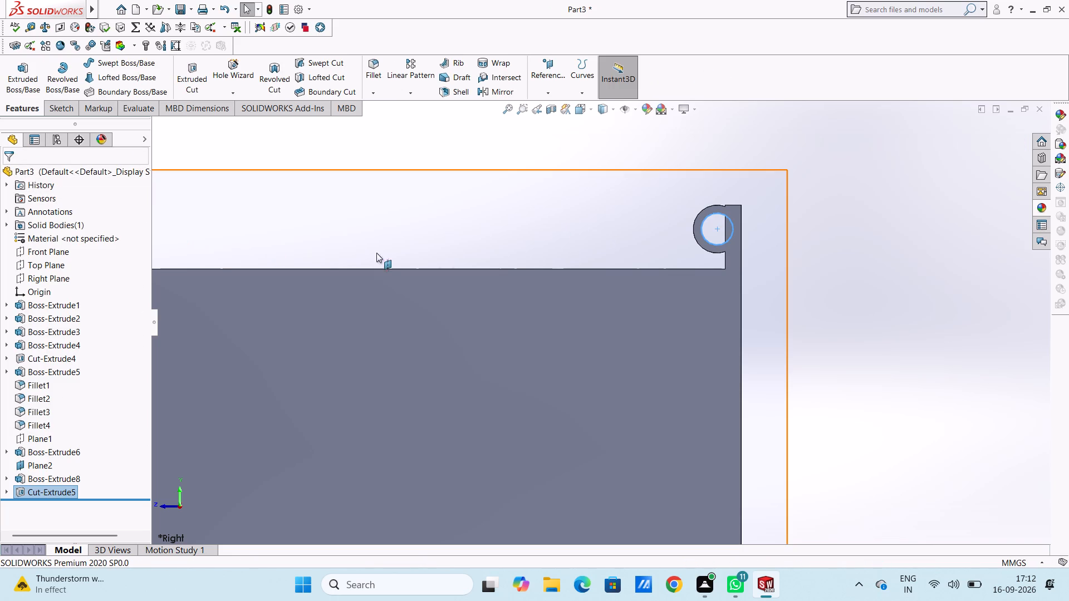
On the side wall's outer face, sketch a 1.5 mm radius circle centred on the bore and reaching the tab's outer edge.
{"action": "middle_click", "coordinate": [848, 186]}
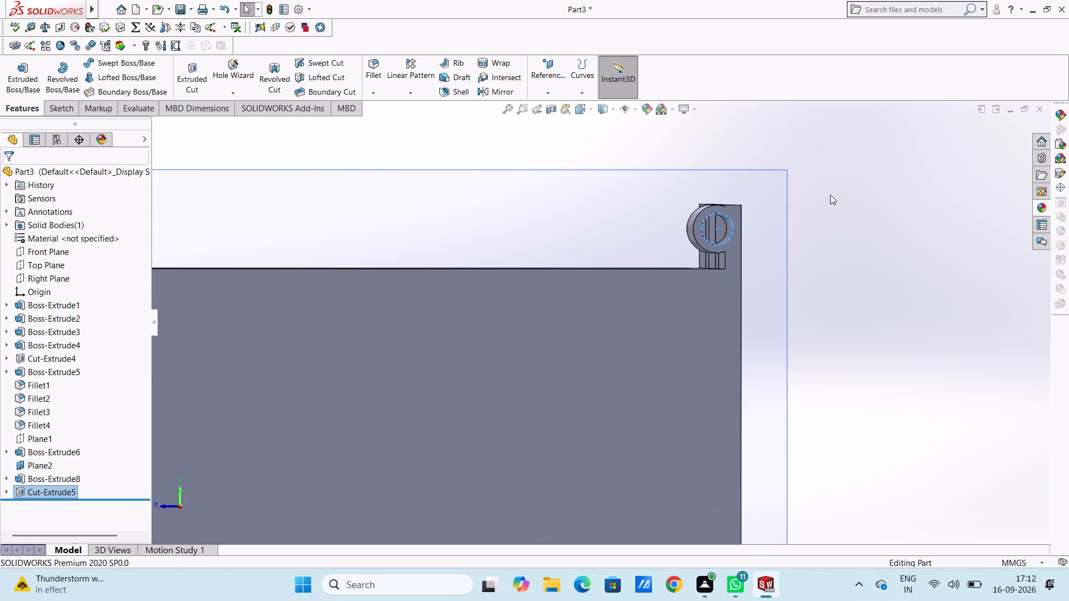
{"action": "key", "text": "Escape"}
{"action": "key", "text": "ctrl+4"}
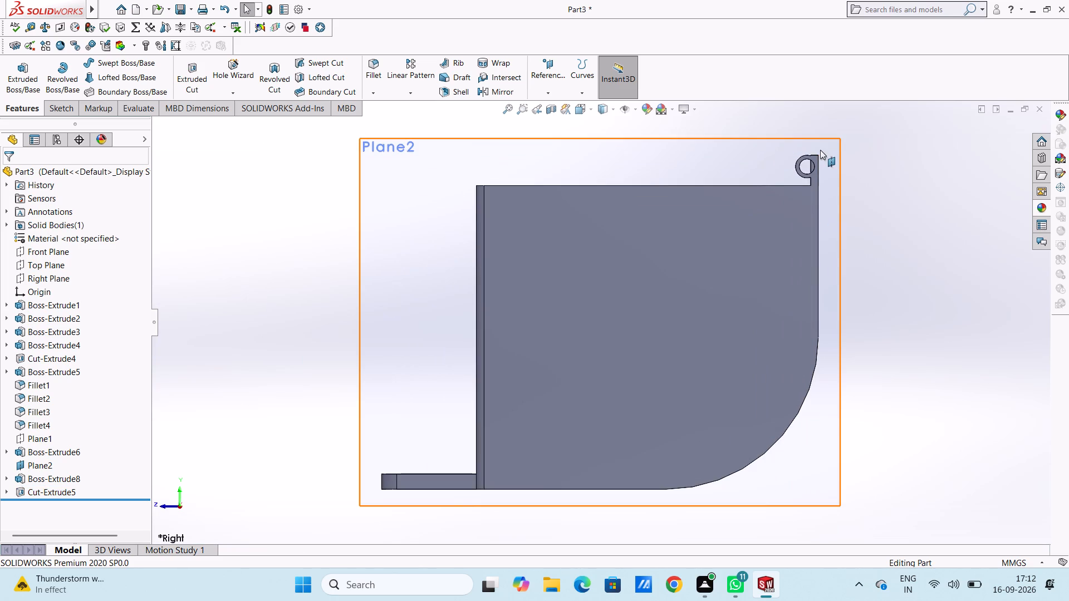
{"action": "scroll", "coordinate": [818, 148], "scroll_direction": "up", "scroll_amount": 3}
{"action": "scroll", "coordinate": [709, 234], "scroll_direction": "down", "scroll_amount": 8}
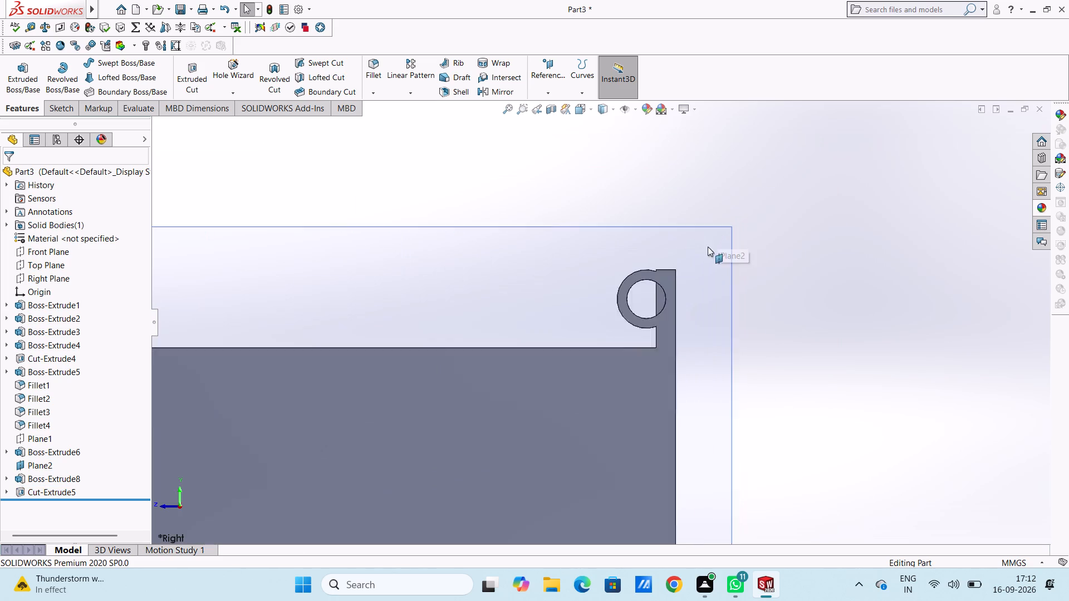
{"action": "scroll", "coordinate": [708, 247], "scroll_direction": "down", "scroll_amount": 2}
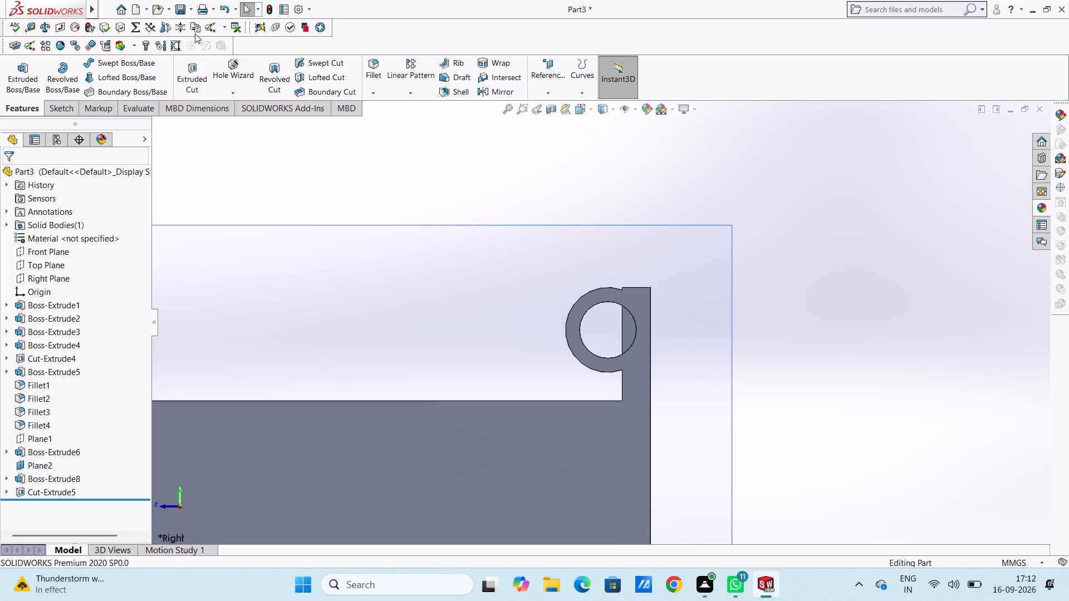
{"action": "left_click", "coordinate": [643, 299]}
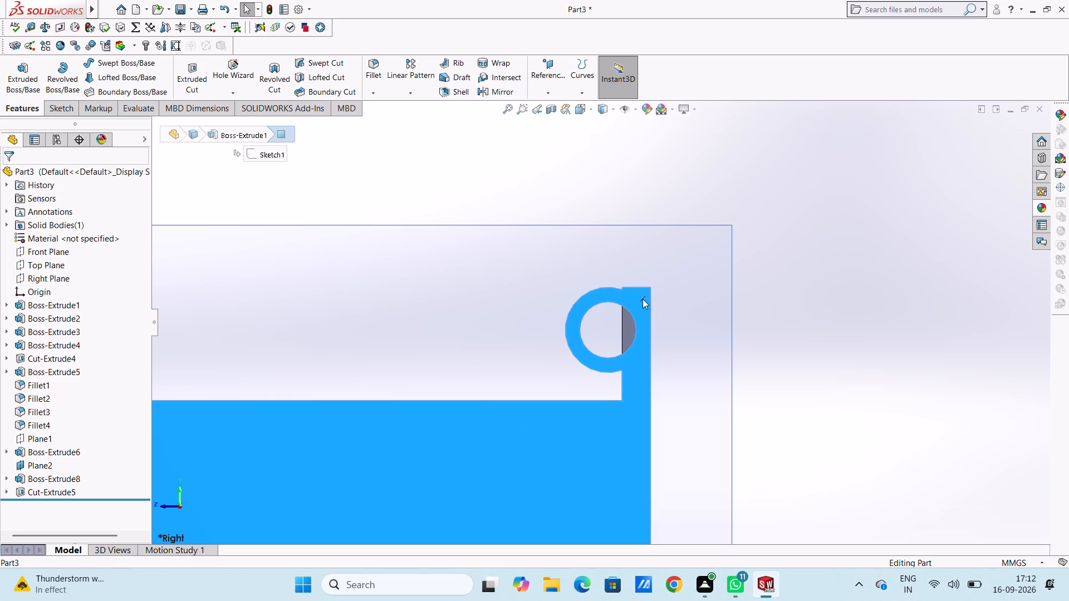
{"action": "left_click", "coordinate": [687, 269]}
{"action": "left_click", "coordinate": [666, 190]}
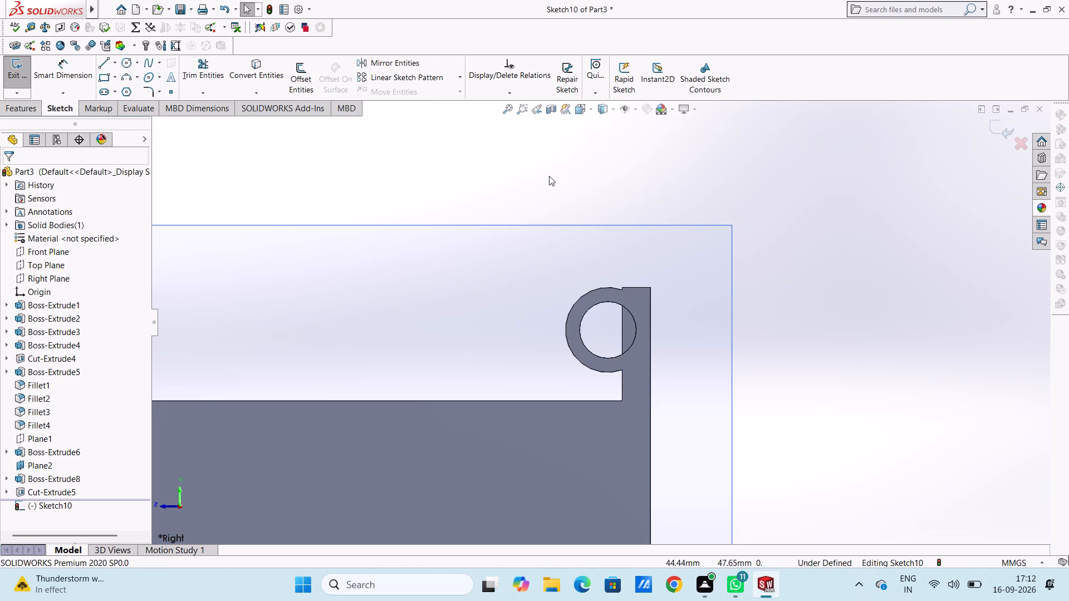
{"action": "left_click", "coordinate": [124, 60]}
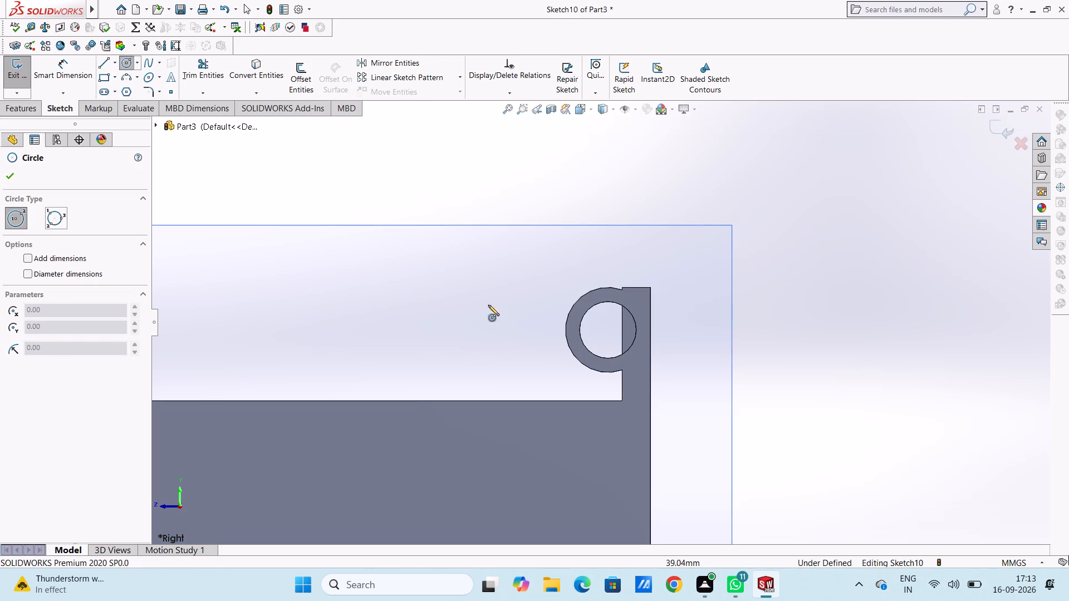
{"action": "left_click", "coordinate": [608, 328]}
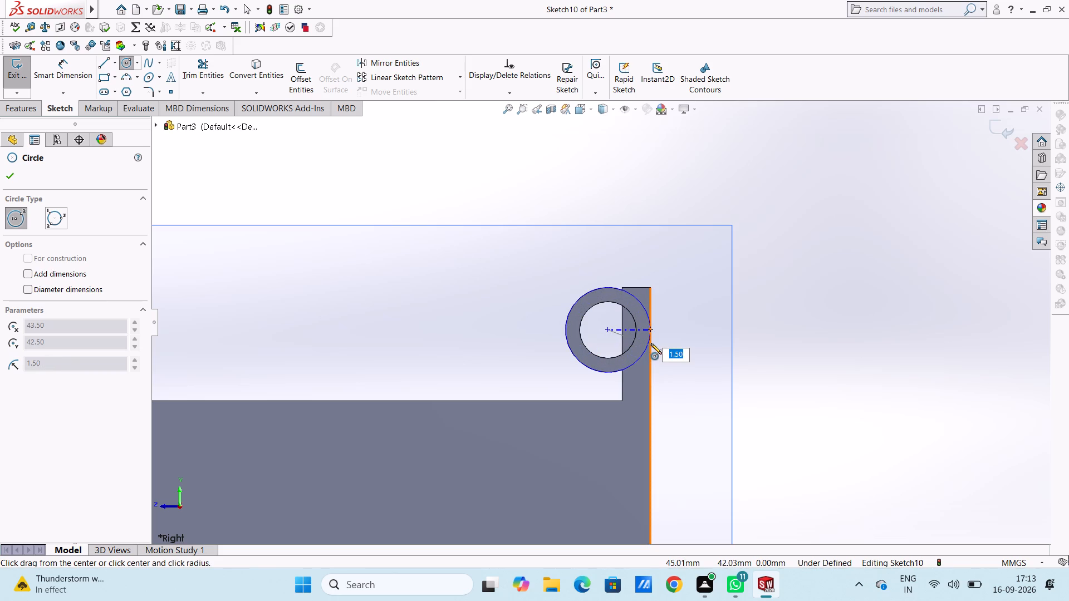
{"action": "left_click", "coordinate": [651, 343]}
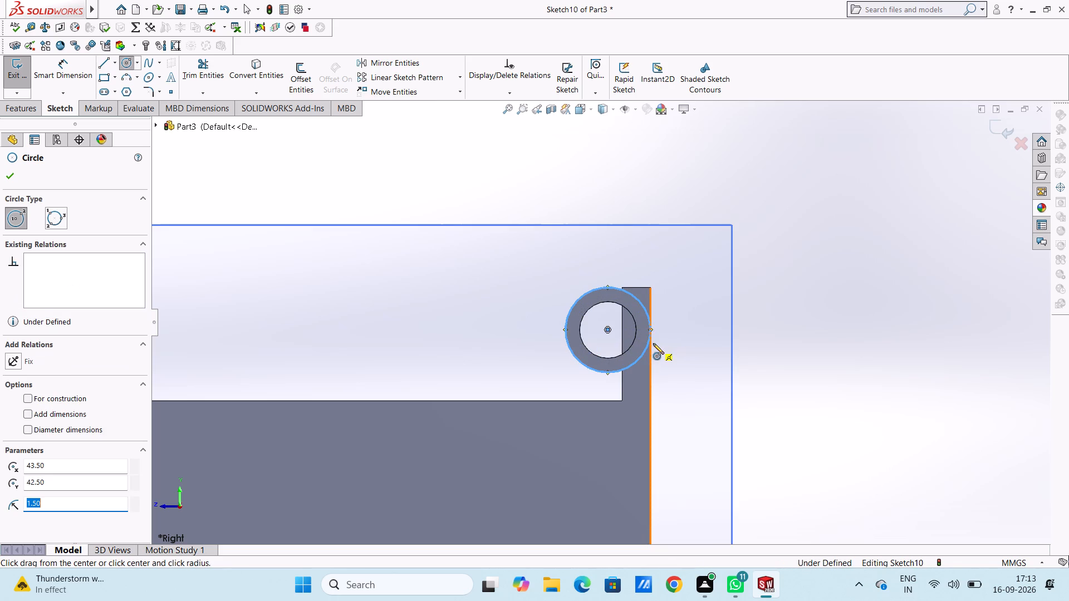
{"action": "key", "text": "Escape"}
{"action": "key", "text": "Escape"}
Sketch connected lines from the circle up the tab's inner edge, 1 mm across its top, and 1.5 mm down its outer edge to the circle.
{"action": "scroll", "coordinate": [659, 277], "scroll_direction": "down", "scroll_amount": 5}
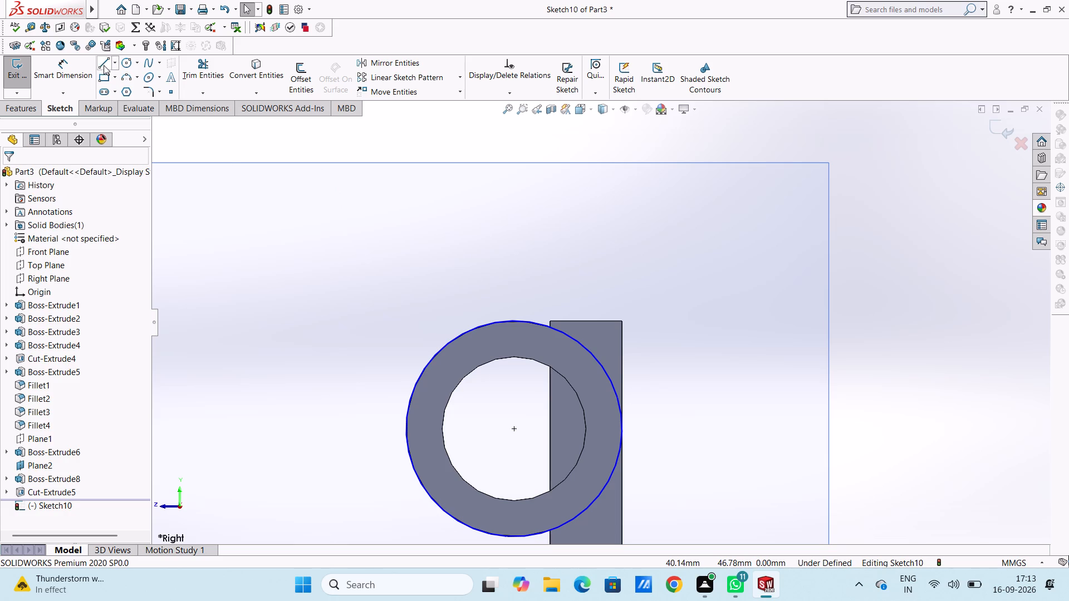
{"action": "left_click", "coordinate": [105, 65]}
{"action": "scroll", "coordinate": [550, 349], "scroll_direction": "down", "scroll_amount": 4}
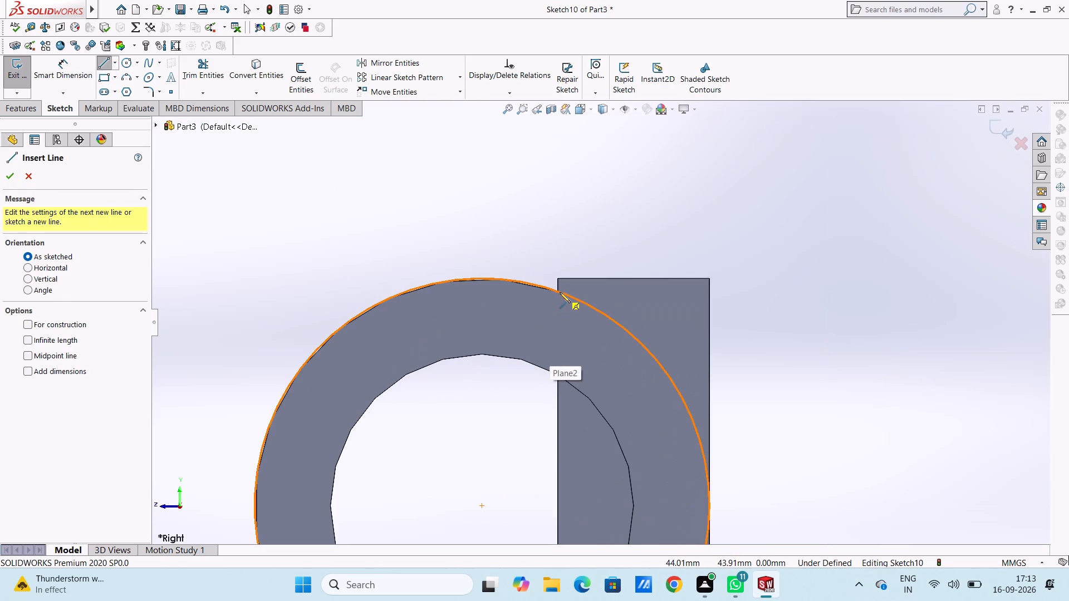
{"action": "left_click", "coordinate": [558, 289]}
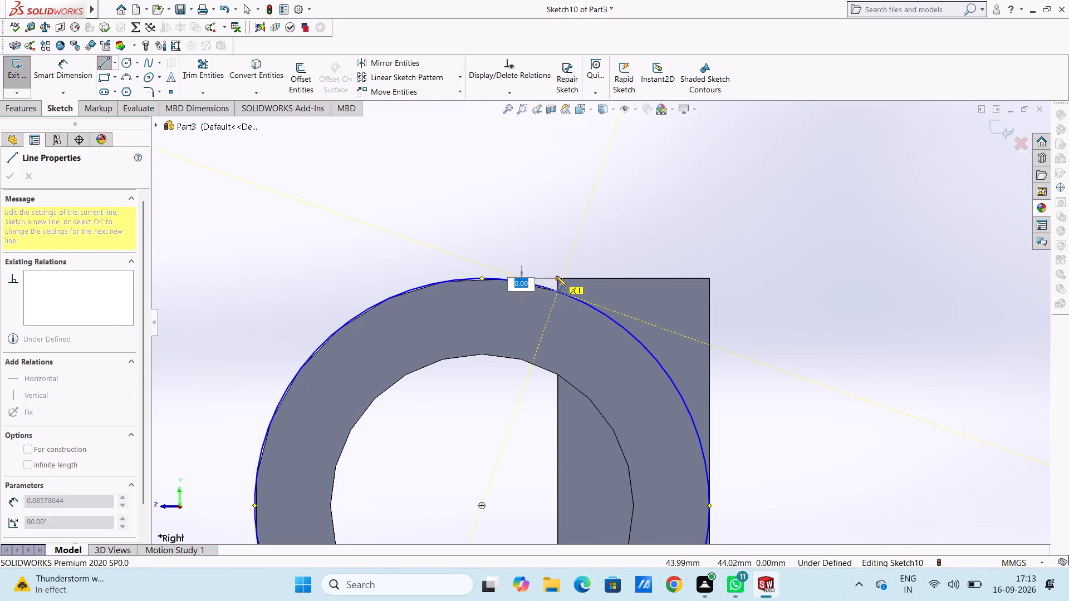
{"action": "left_click", "coordinate": [556, 275]}
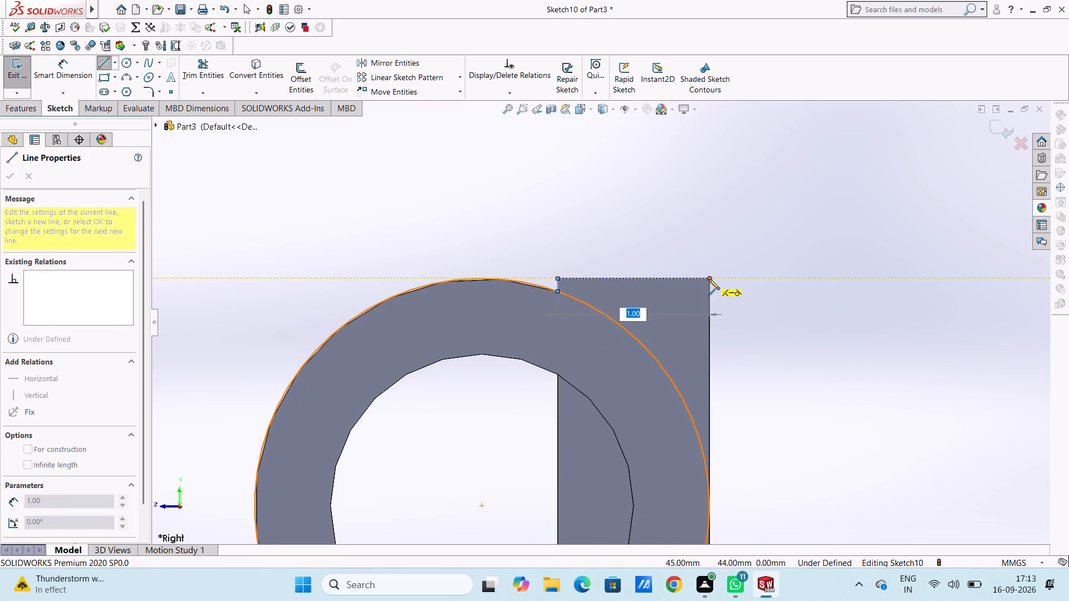
{"action": "left_click", "coordinate": [709, 279]}
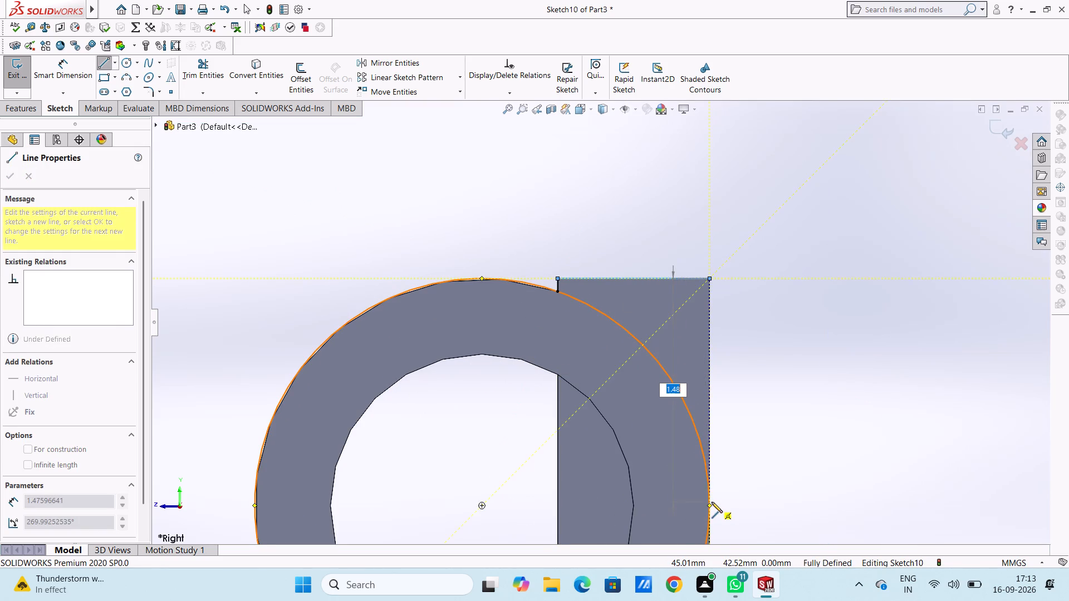
{"action": "scroll", "coordinate": [712, 502], "scroll_direction": "up", "scroll_amount": 4}
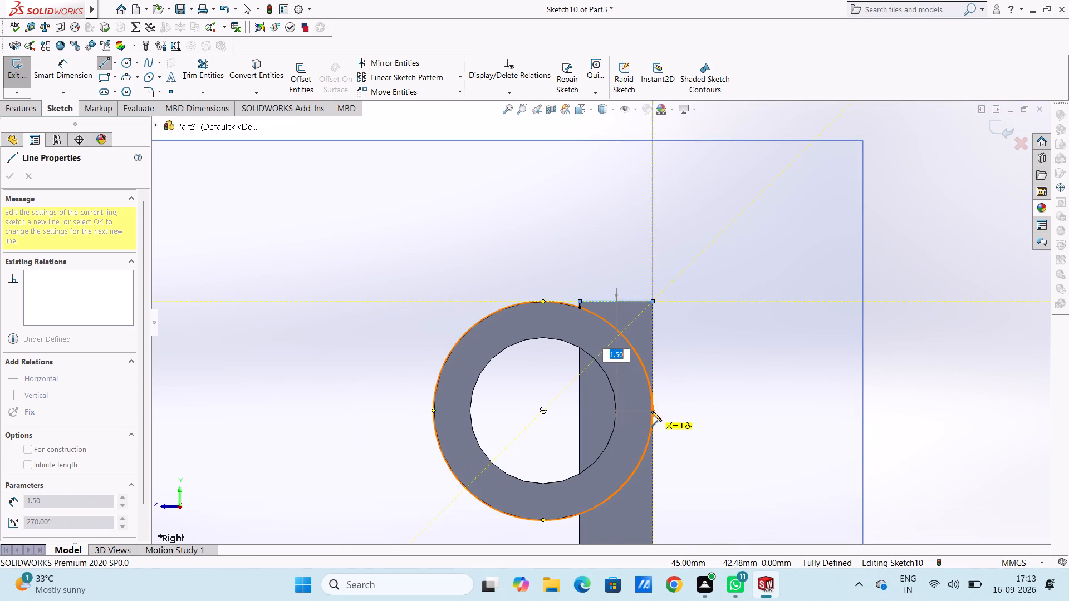
{"action": "left_click", "coordinate": [653, 410]}
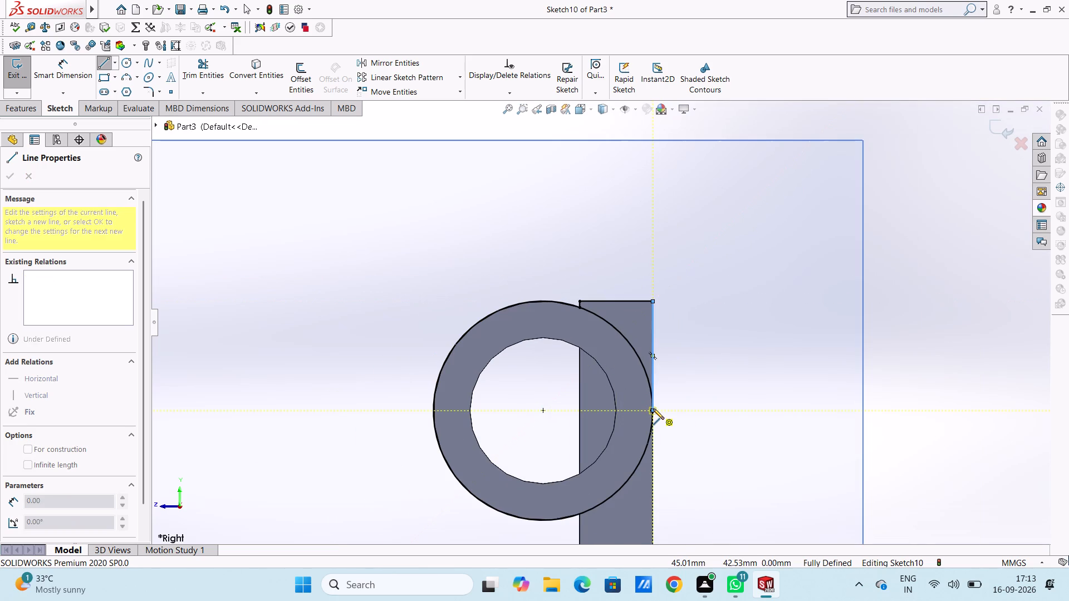
{"action": "key", "text": "Escape"}
{"action": "key", "text": "Escape"}
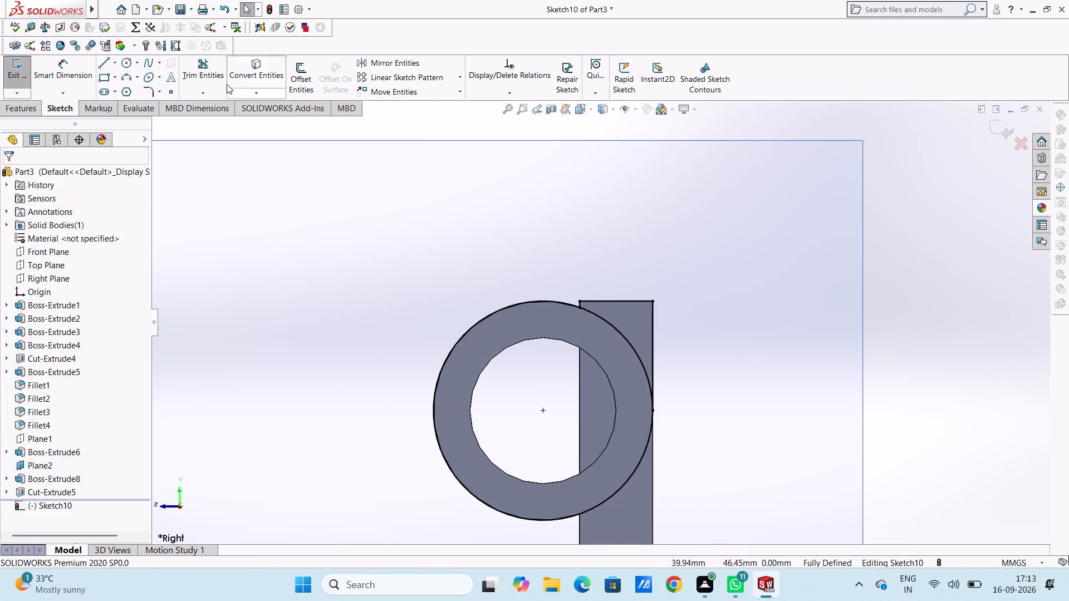
Trim the circle down to the arc that crosses the tab's upper corner, between its inner and outer edges.
{"action": "left_click", "coordinate": [215, 73]}
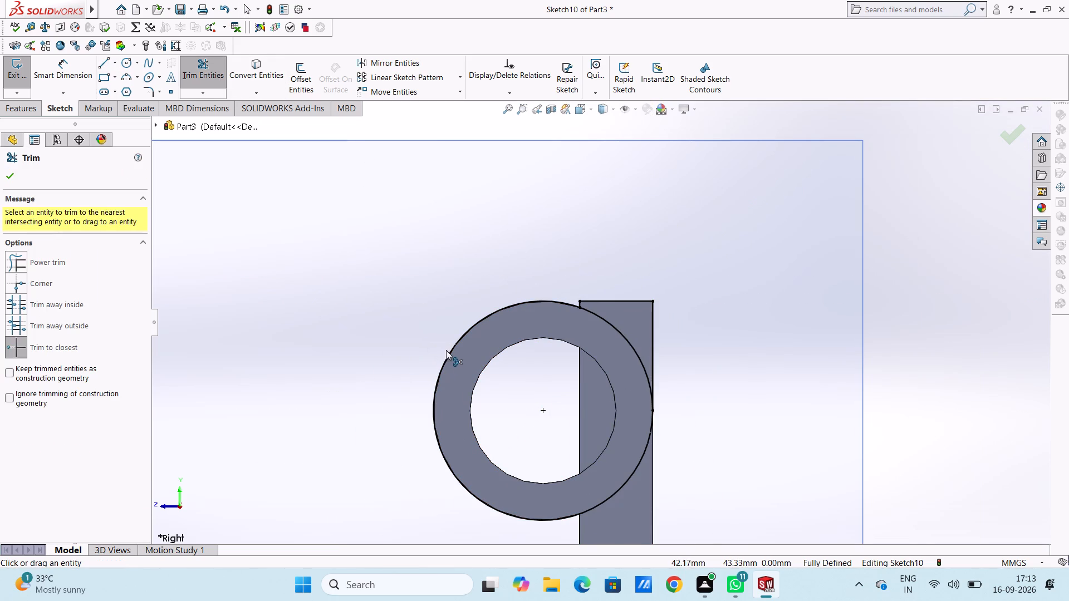
{"action": "left_click", "coordinate": [448, 351]}
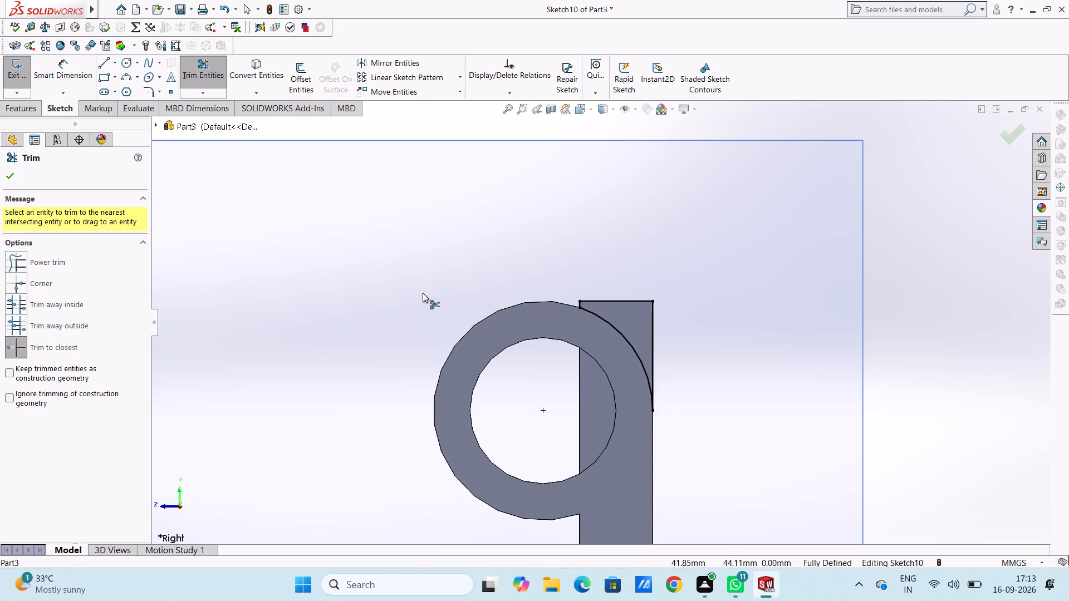
{"action": "key", "text": "Escape"}
{"action": "key", "text": "Escape"}
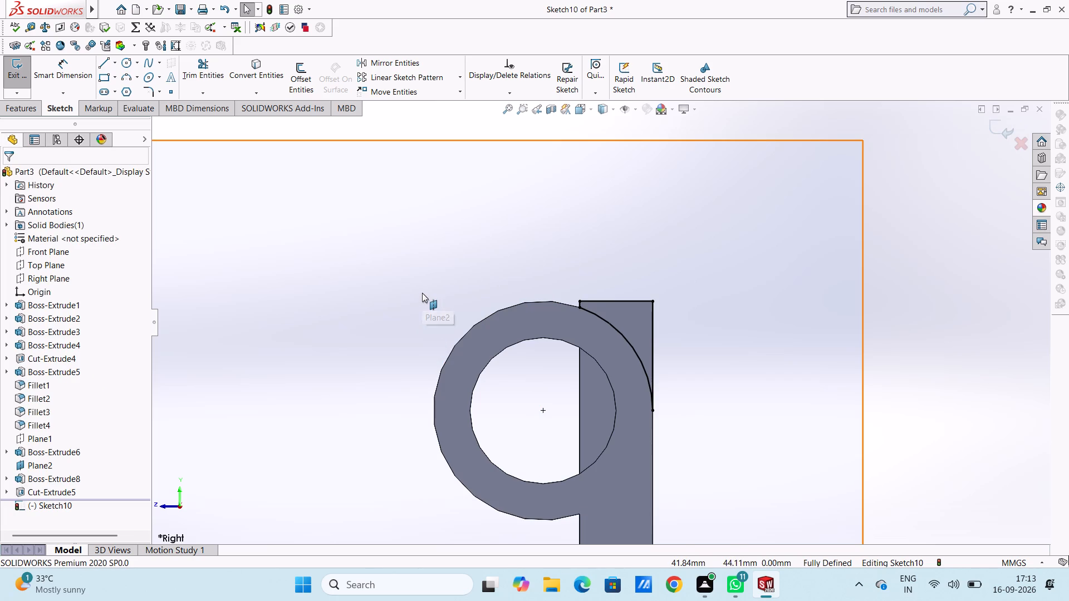
Cut-extrude the rounded corner profile to a blind depth of 100 mm along the row of rear tabs.
{"action": "key", "text": "ctrl+7"}
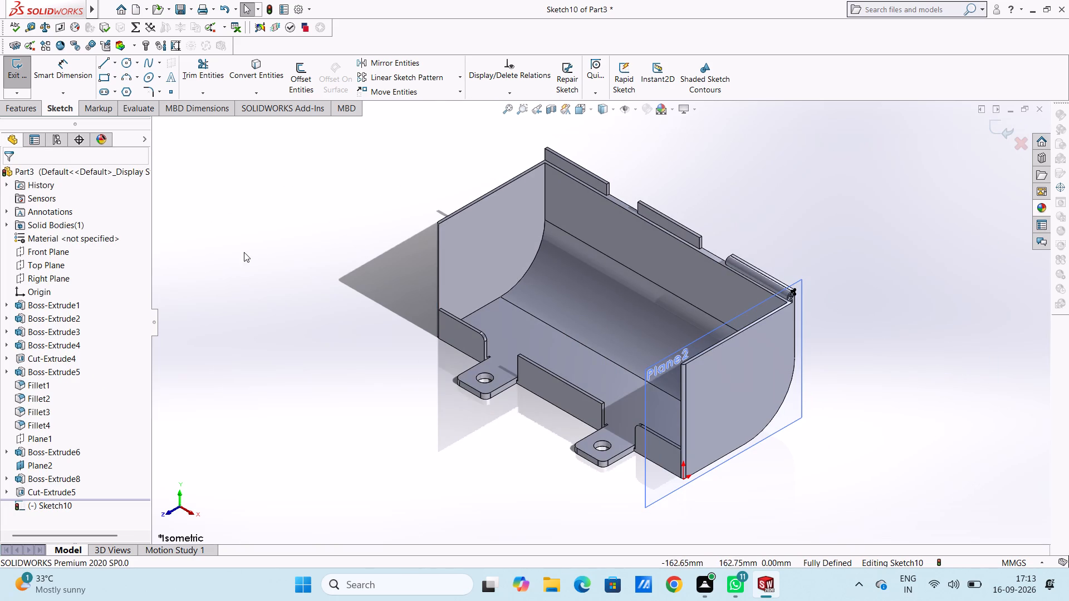
{"action": "left_click", "coordinate": [13, 104]}
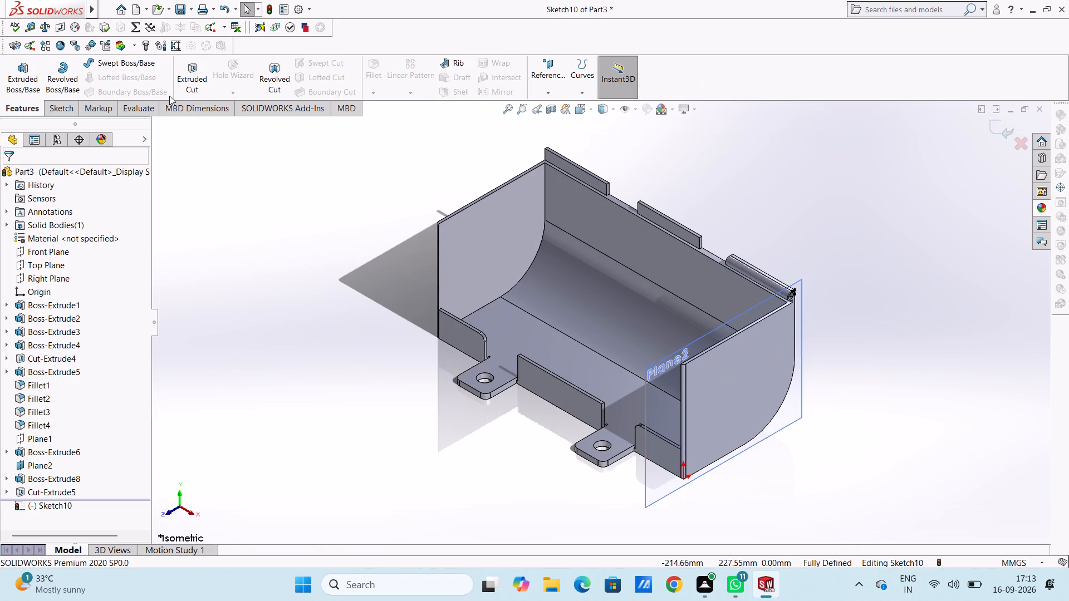
{"action": "left_click", "coordinate": [180, 80]}
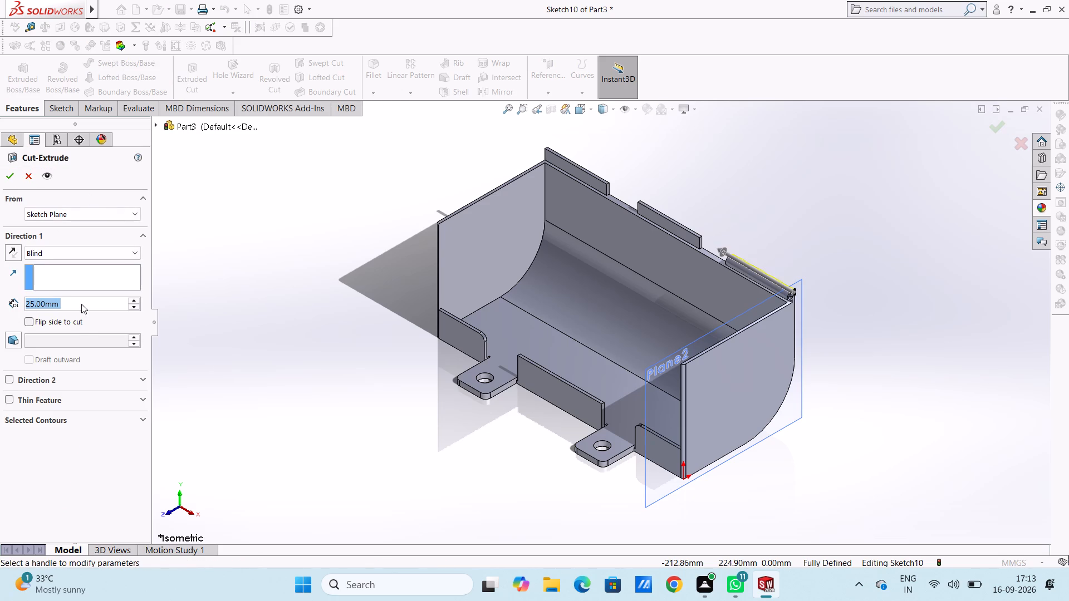
{"action": "type", "text": "100"}
{"action": "key", "text": "Return"}
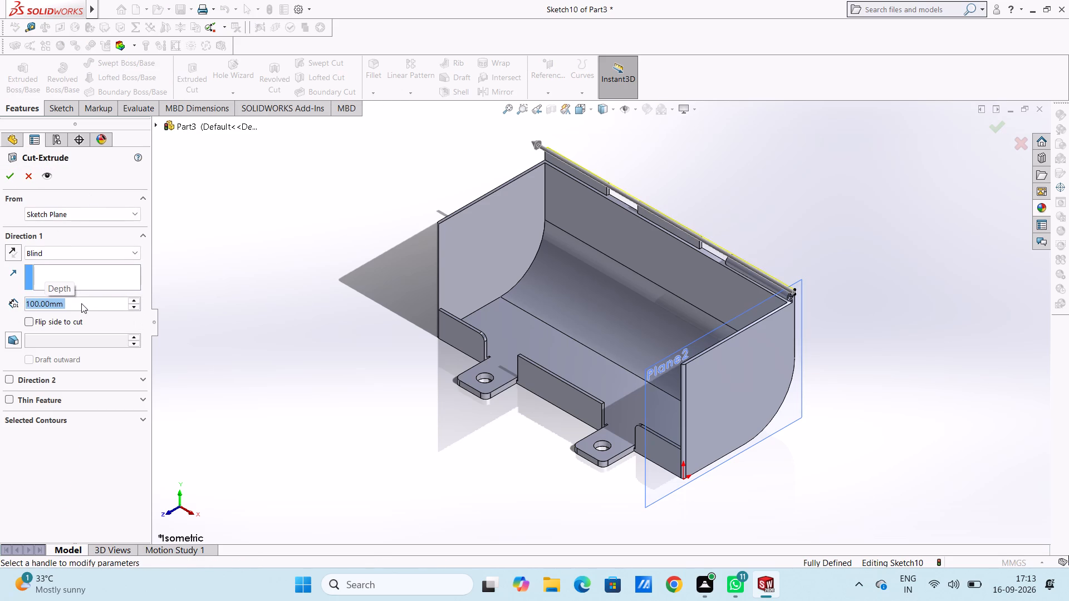
{"action": "left_click", "coordinate": [7, 177]}
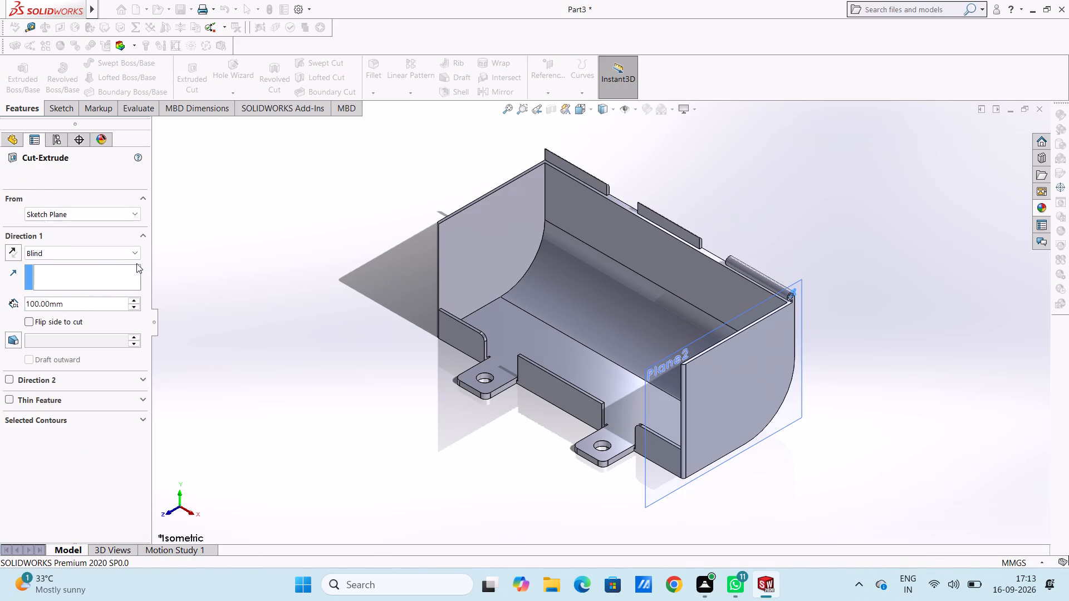
{"action": "left_click", "coordinate": [273, 254]}
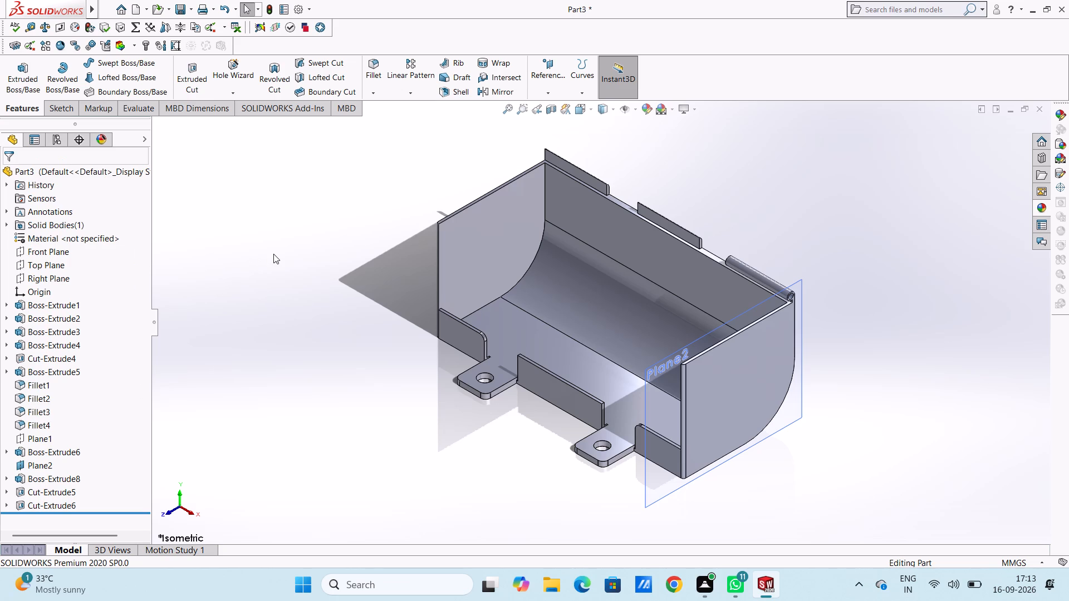
Examine the trimmed tab corners and the hinge barrel from the side and at an angle.
{"action": "key", "text": "ctrl+4"}
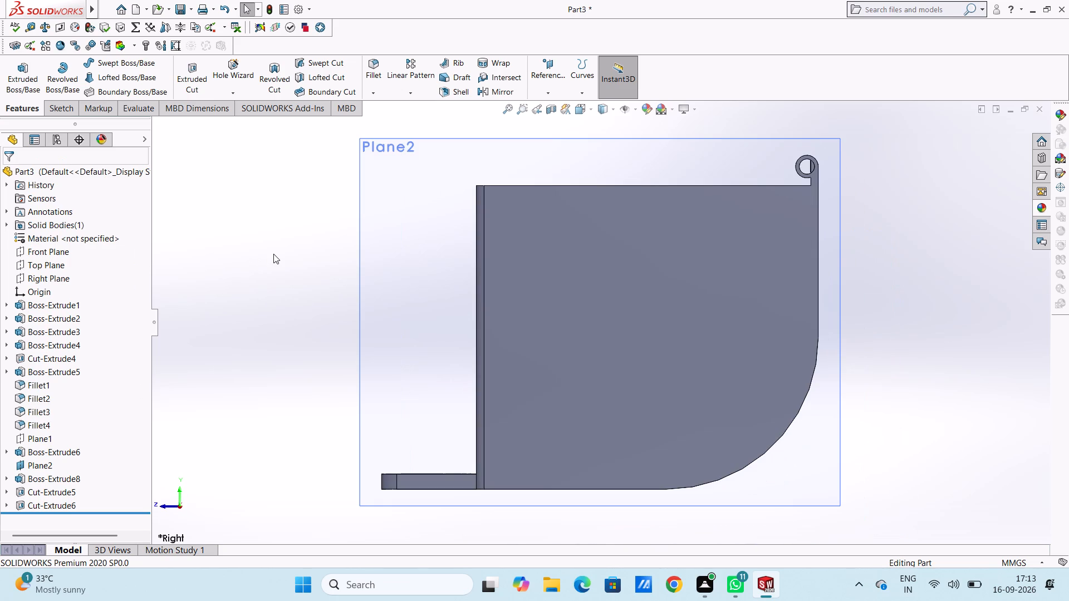
{"action": "middle_click_drag", "start_coordinate": [274, 253], "coordinate": [287, 277]}
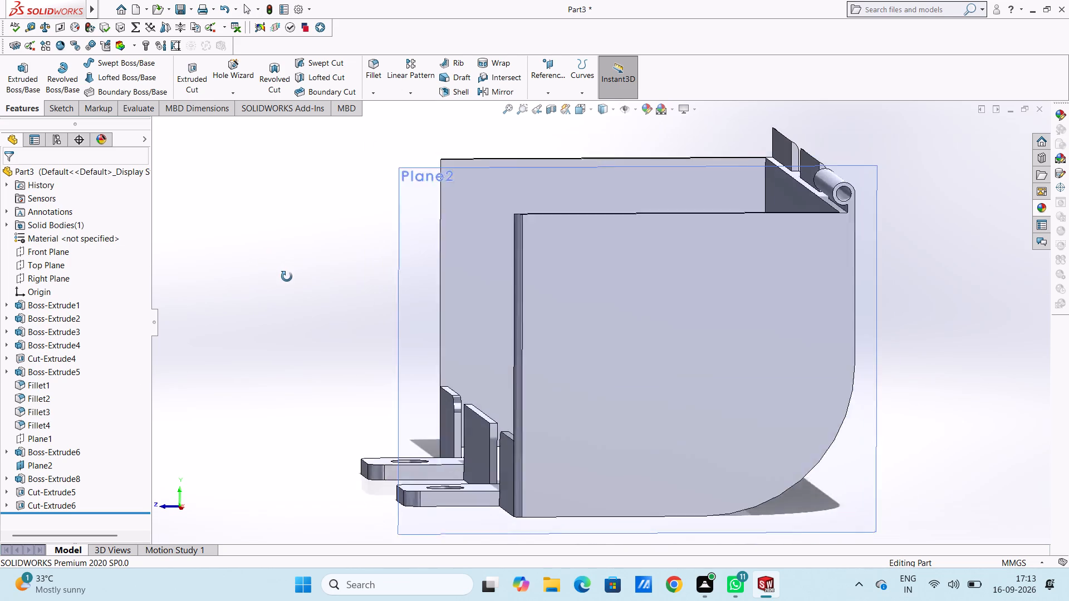
{"action": "middle_click_drag", "start_coordinate": [287, 277], "coordinate": [283, 295]}
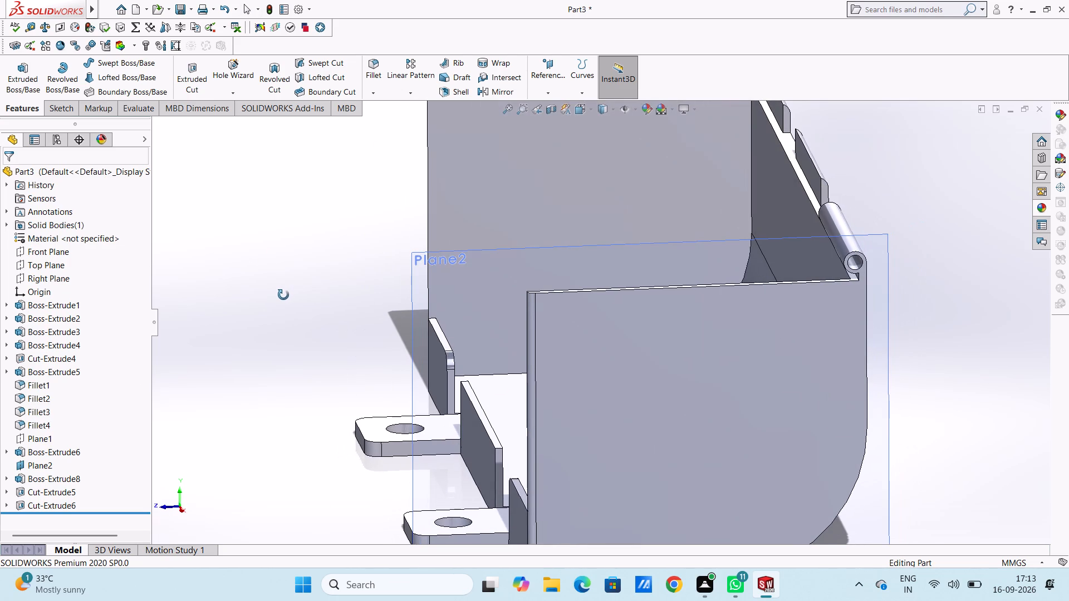
{"action": "middle_click_drag", "start_coordinate": [283, 295], "coordinate": [283, 295]}
{"action": "scroll", "coordinate": [276, 292], "scroll_direction": "up", "scroll_amount": 1}
{"action": "middle_click_drag", "start_coordinate": [276, 292], "coordinate": [276, 274]}
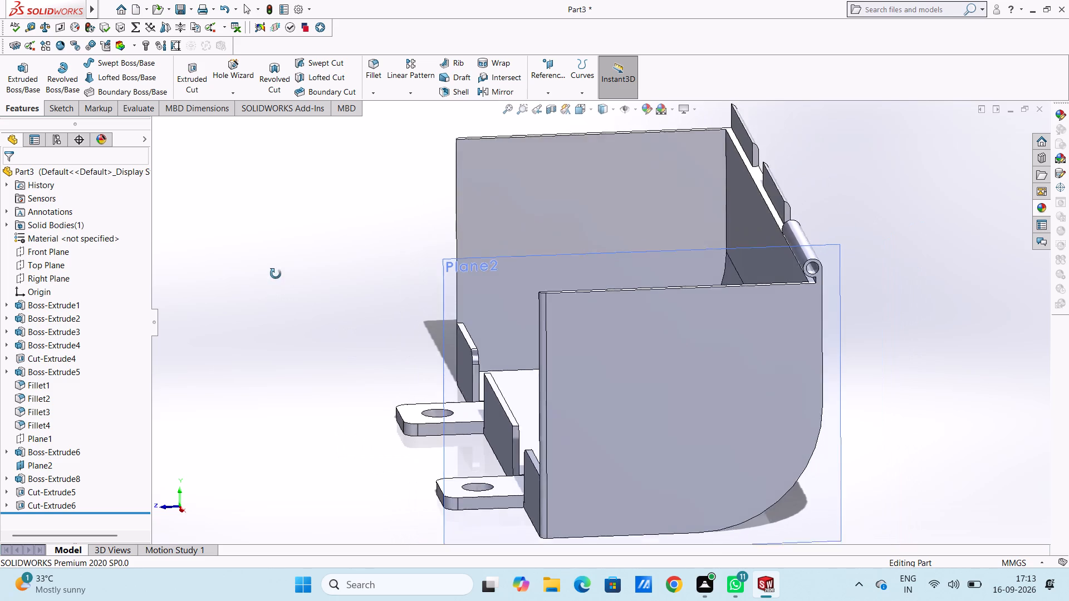
{"action": "middle_click_drag", "start_coordinate": [276, 274], "coordinate": [275, 257]}
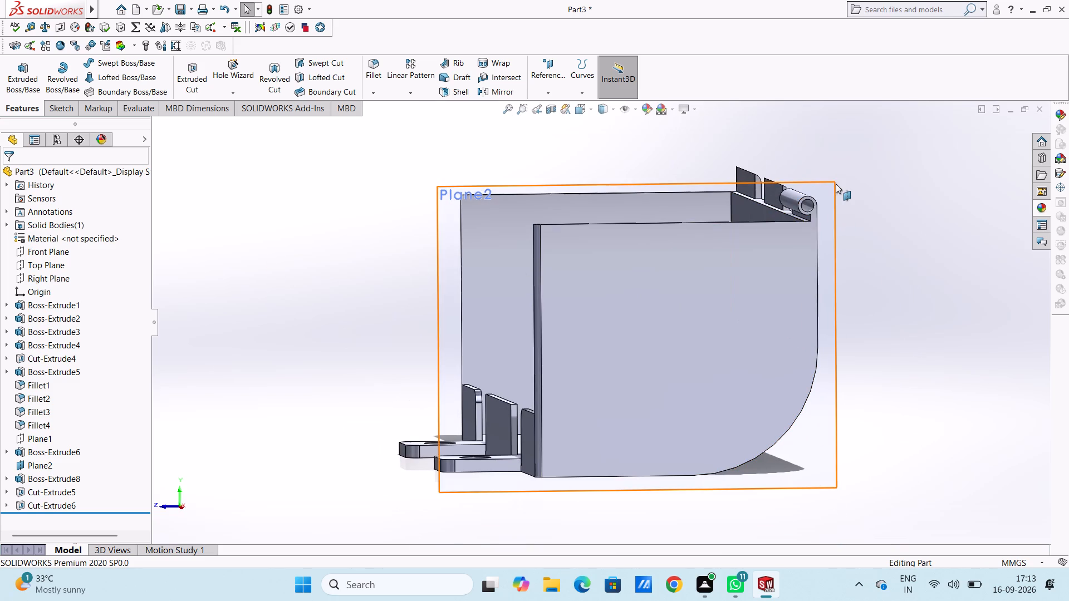
{"action": "scroll", "coordinate": [837, 182], "scroll_direction": "down", "scroll_amount": 2}
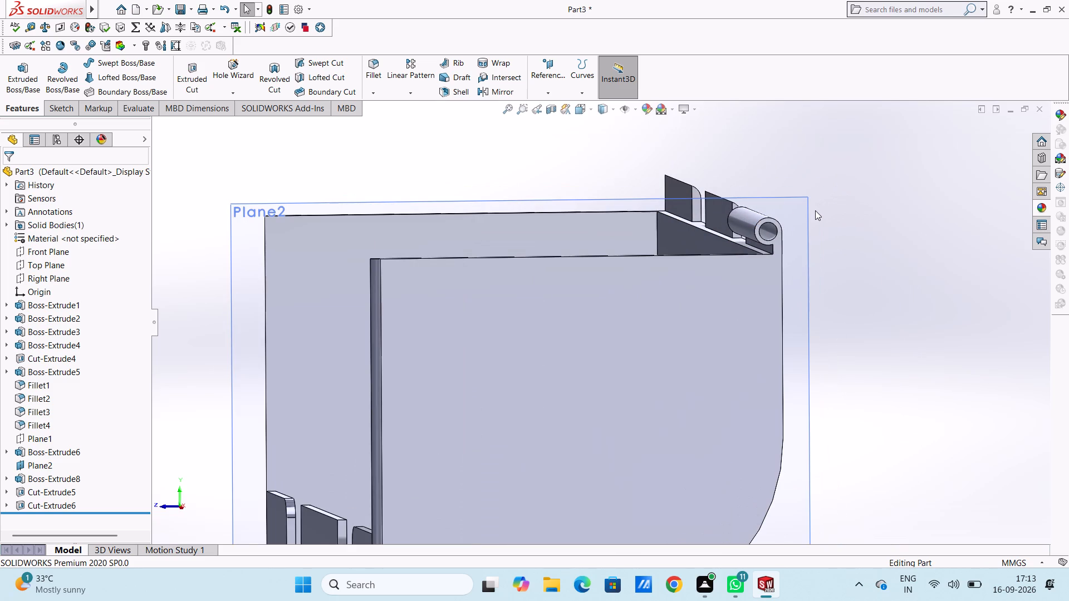
On the side wall's outer face, with Plane2 hidden, sketch a circle of 1 mm radius centred on the barrel's bore.
{"action": "key", "text": "ctrl+4"}
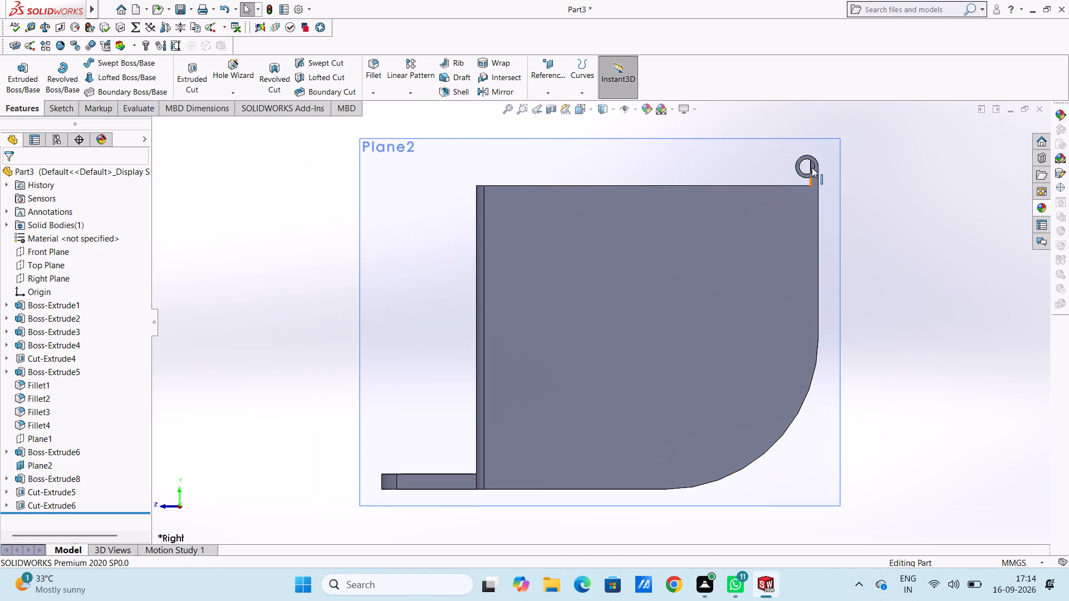
{"action": "scroll", "coordinate": [815, 168], "scroll_direction": "down", "scroll_amount": 7}
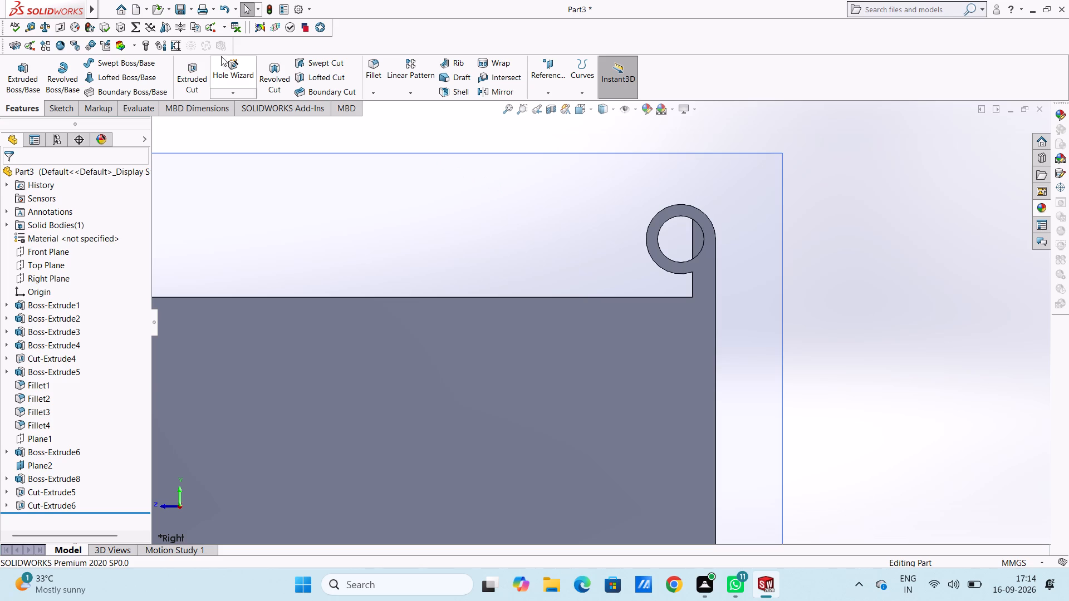
{"action": "left_click", "coordinate": [661, 220]}
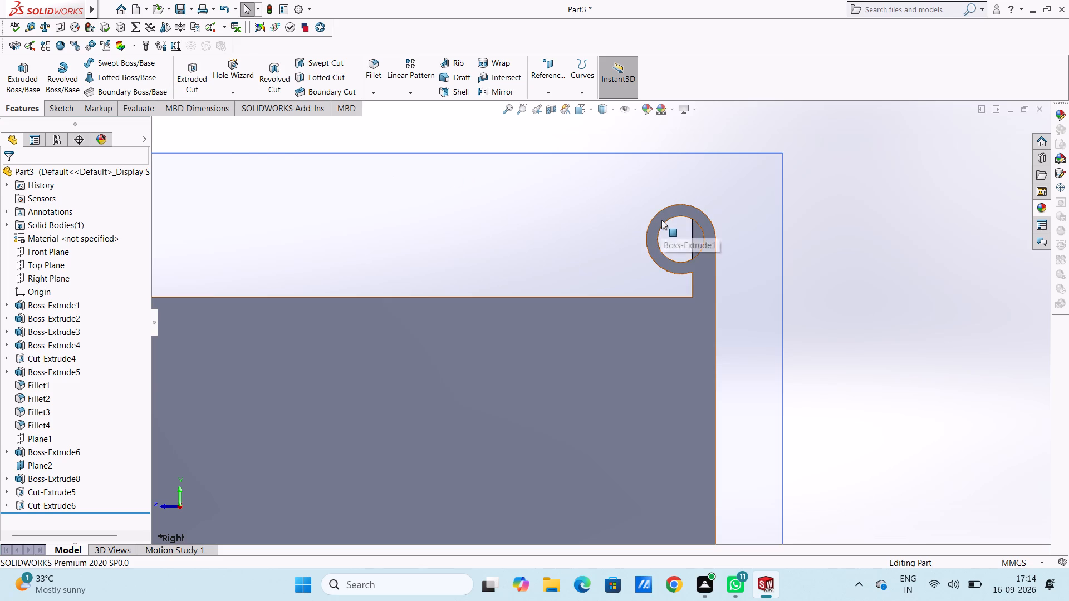
{"action": "left_click", "coordinate": [709, 189]}
{"action": "left_click", "coordinate": [744, 136]}
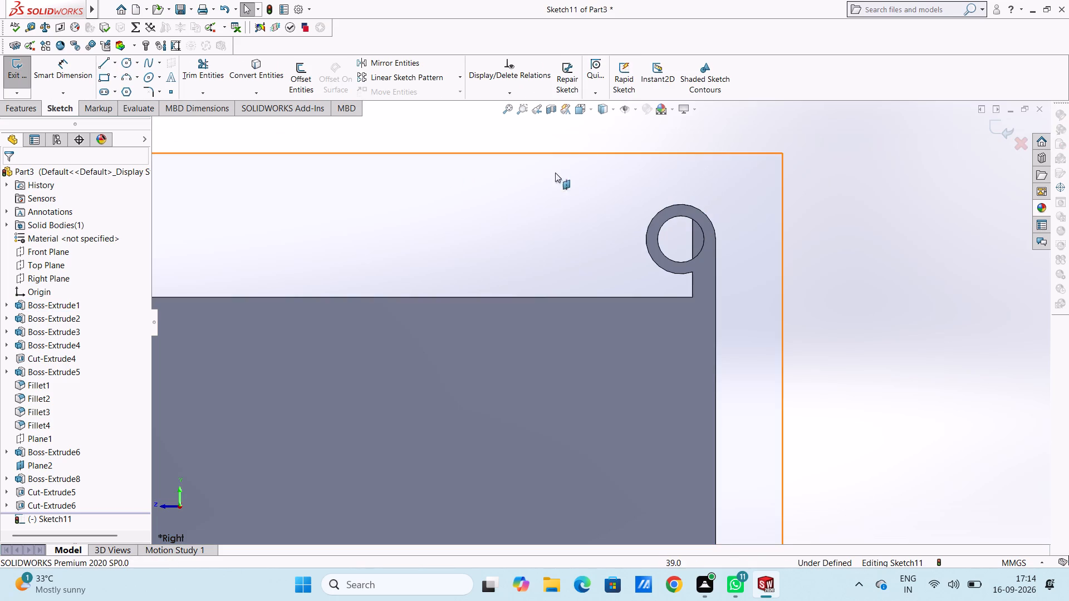
{"action": "left_click", "coordinate": [49, 468]}
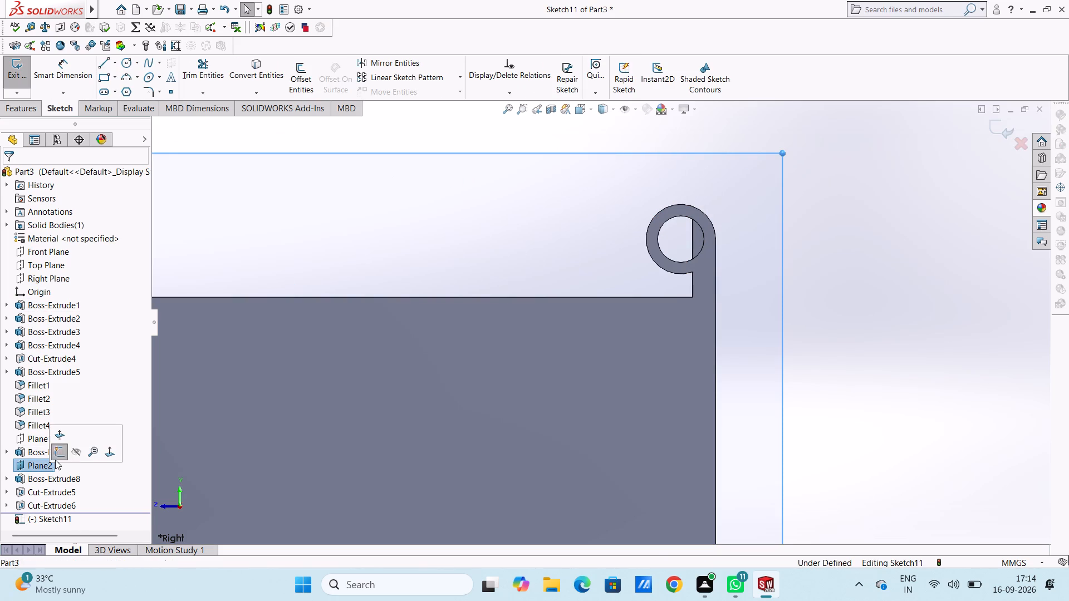
{"action": "left_click", "coordinate": [77, 453]}
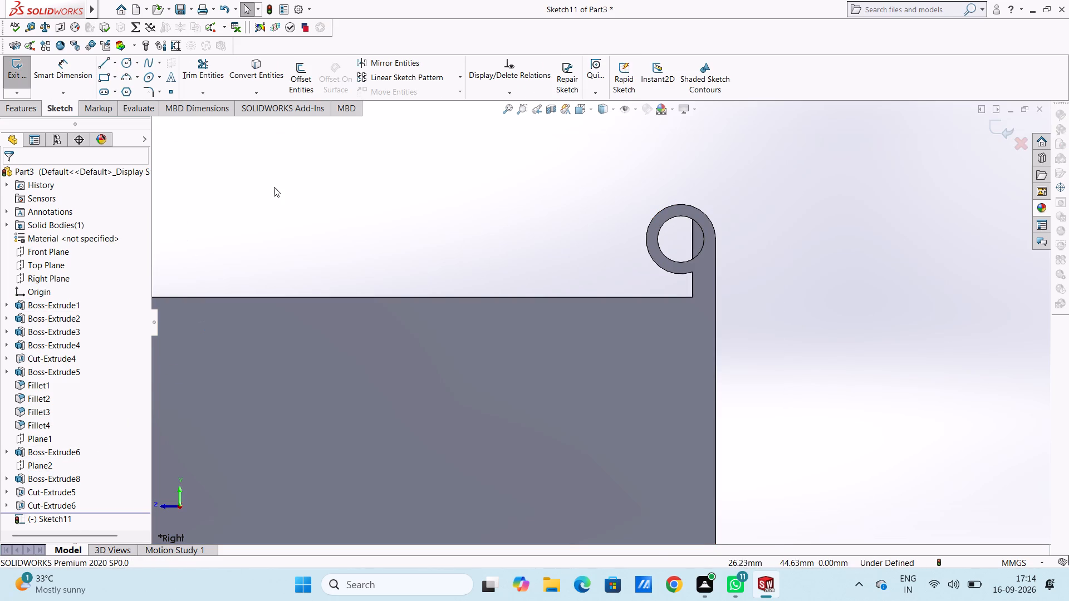
{"action": "left_click", "coordinate": [126, 60]}
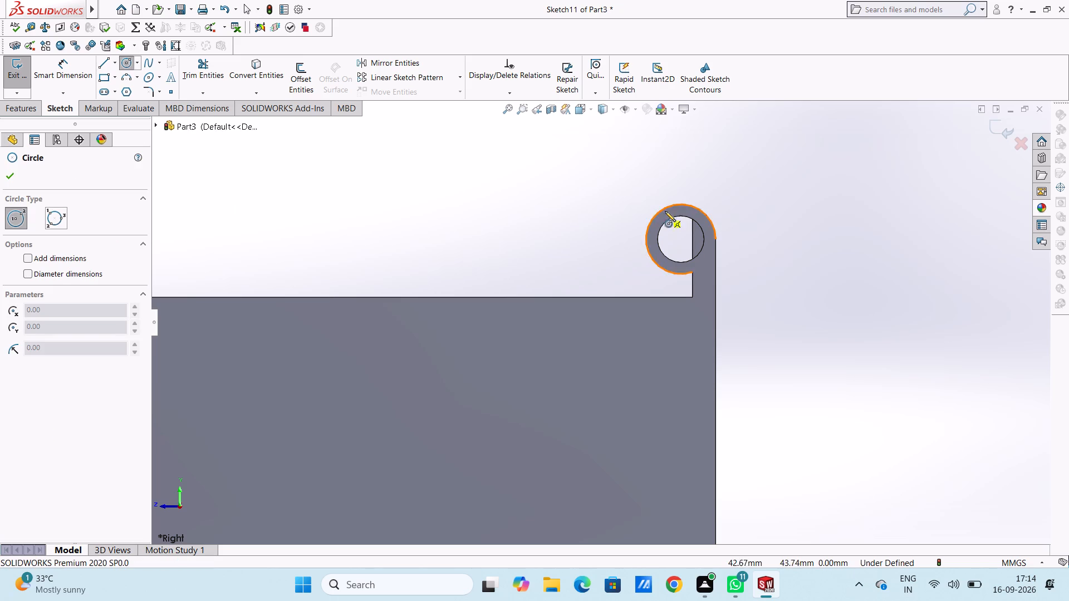
{"action": "left_click", "coordinate": [679, 239]}
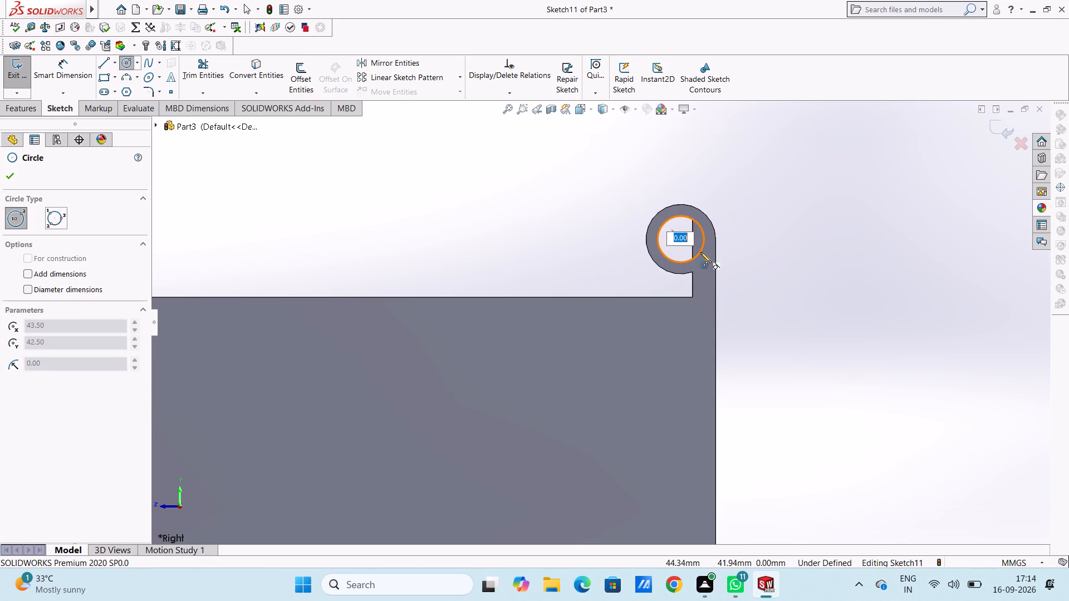
{"action": "key", "text": "1"}
{"action": "key", "text": "Return"}
{"action": "key", "text": "Escape"}
{"action": "key", "text": "Escape"}
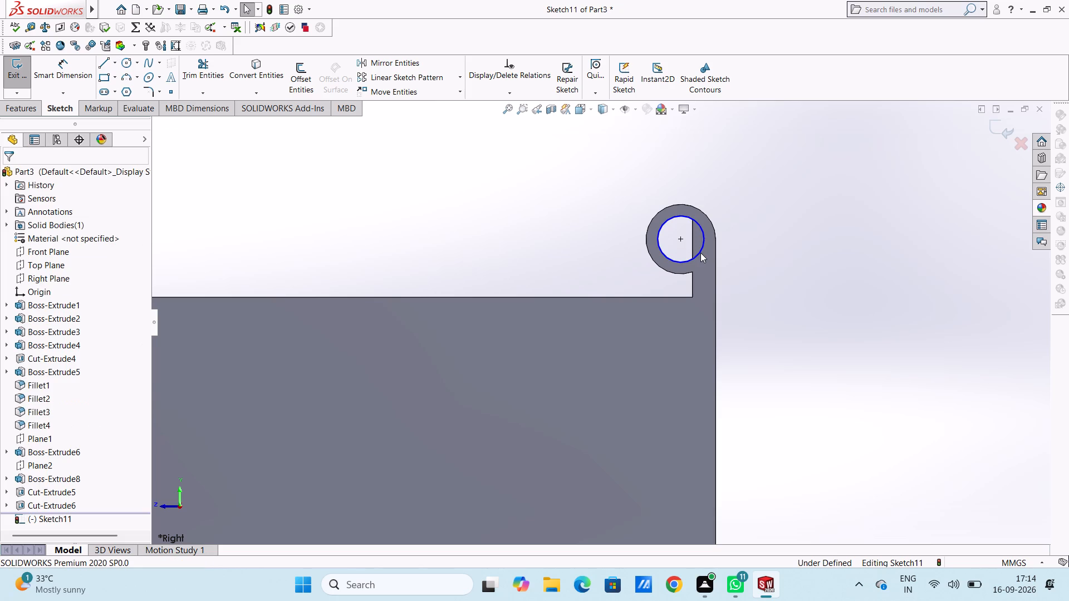
Cut-extrude the bore circle to a blind depth of 100 mm through the whole row of rear tabs.
{"action": "key", "text": "ctrl+7"}
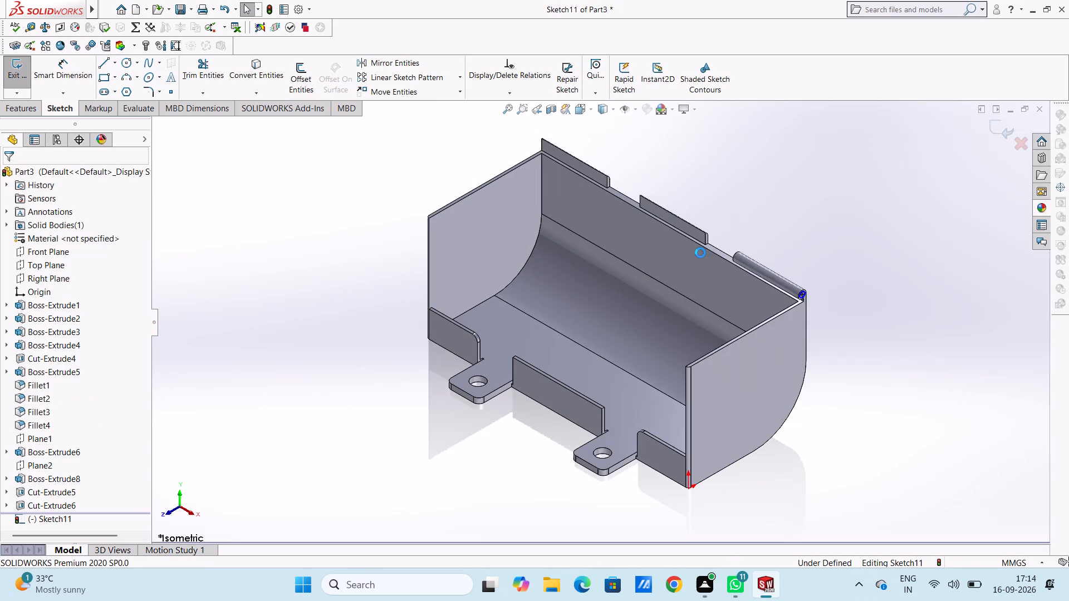
{"action": "left_click", "coordinate": [26, 107]}
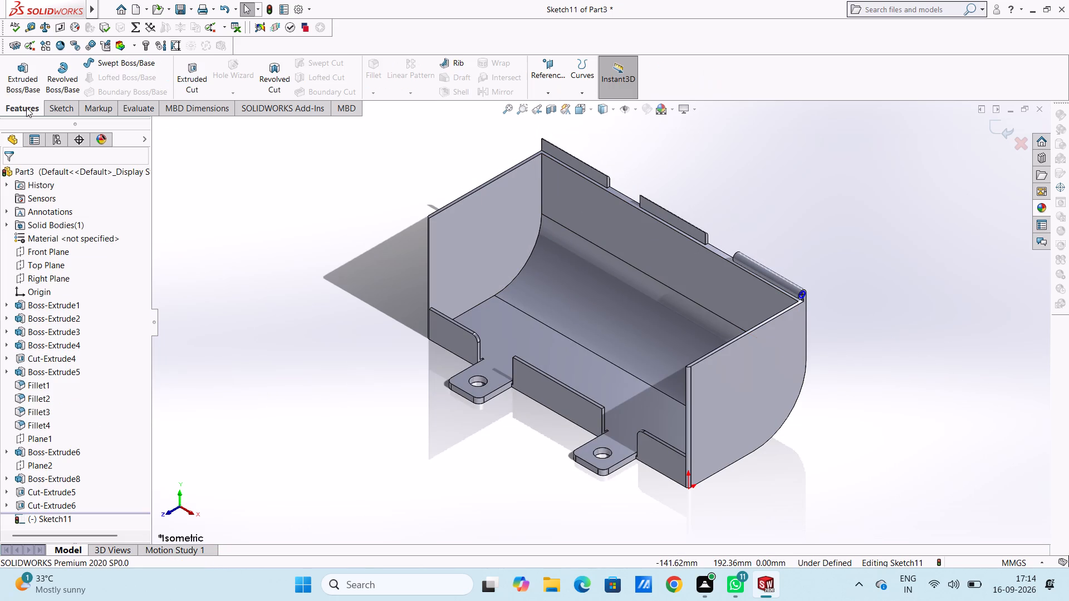
{"action": "left_click", "coordinate": [202, 82]}
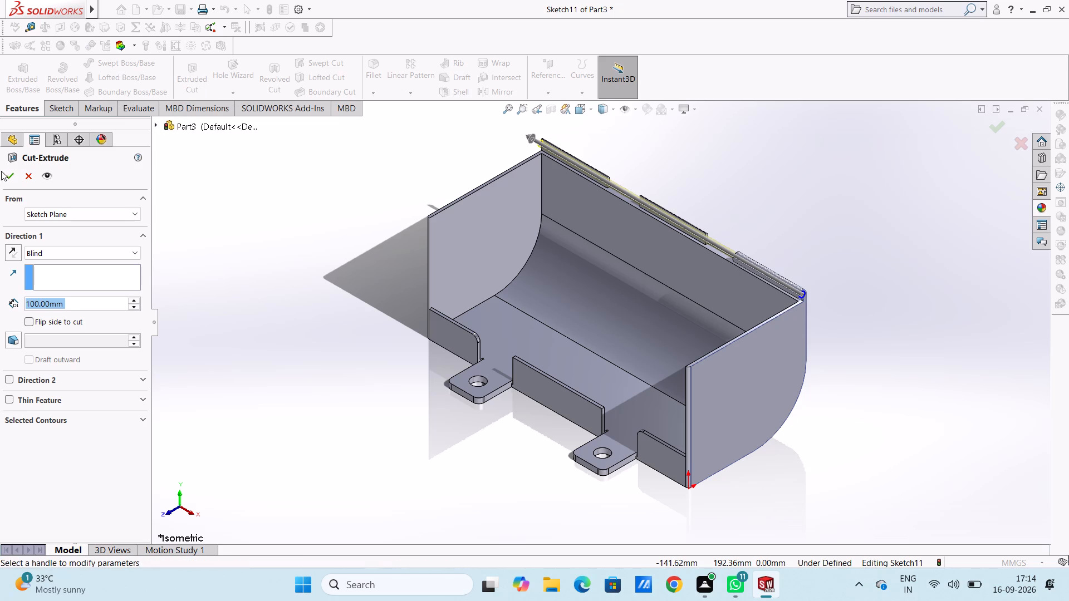
{"action": "left_click", "coordinate": [8, 176]}
{"action": "left_click", "coordinate": [220, 214]}
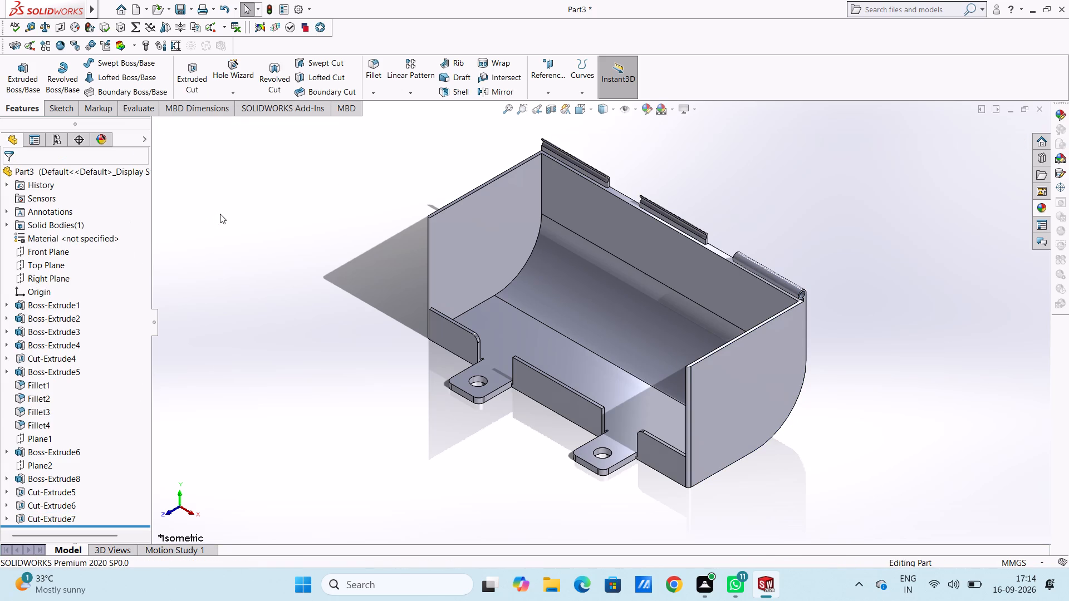
Create a reference plane offset 62.5 mm from the Right Plane, at the end of the middle rear tab.
{"action": "key", "text": "ctrl+4"}
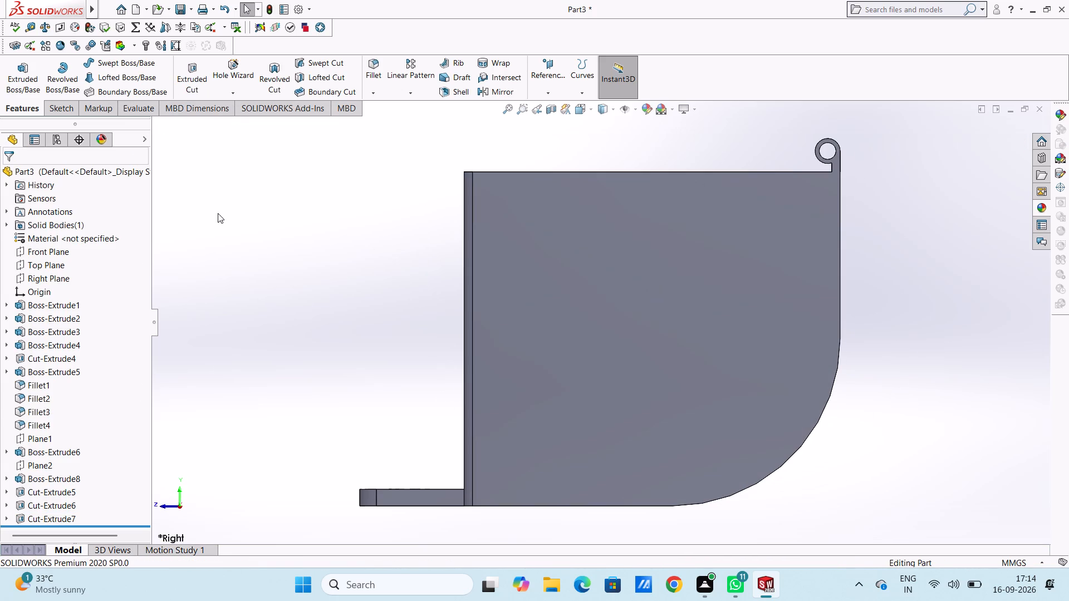
{"action": "key", "text": "ctrl+5"}
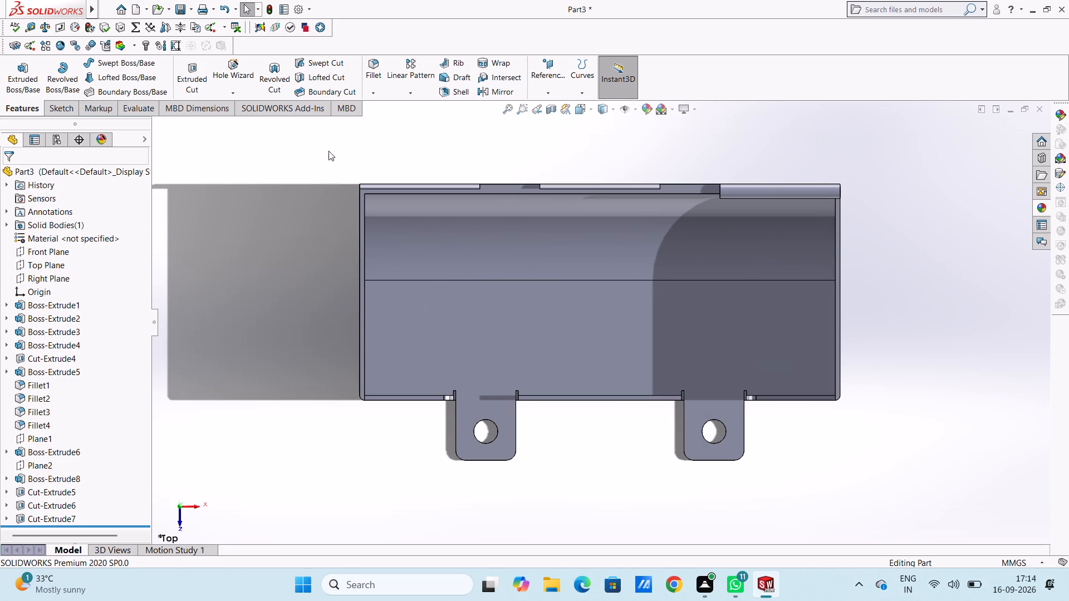
{"action": "left_click", "coordinate": [550, 71]}
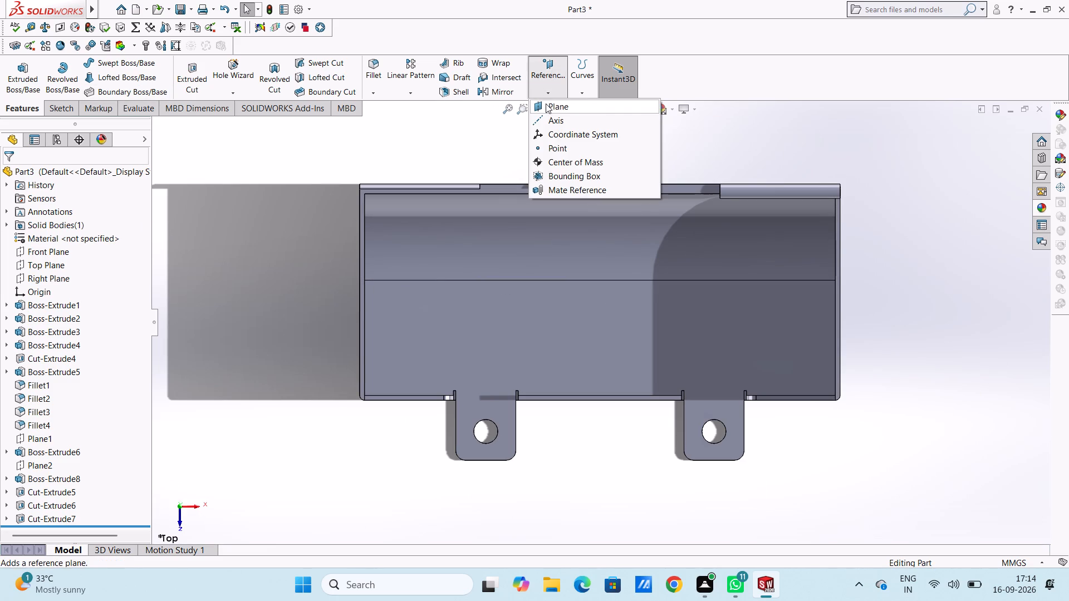
{"action": "left_click", "coordinate": [546, 104]}
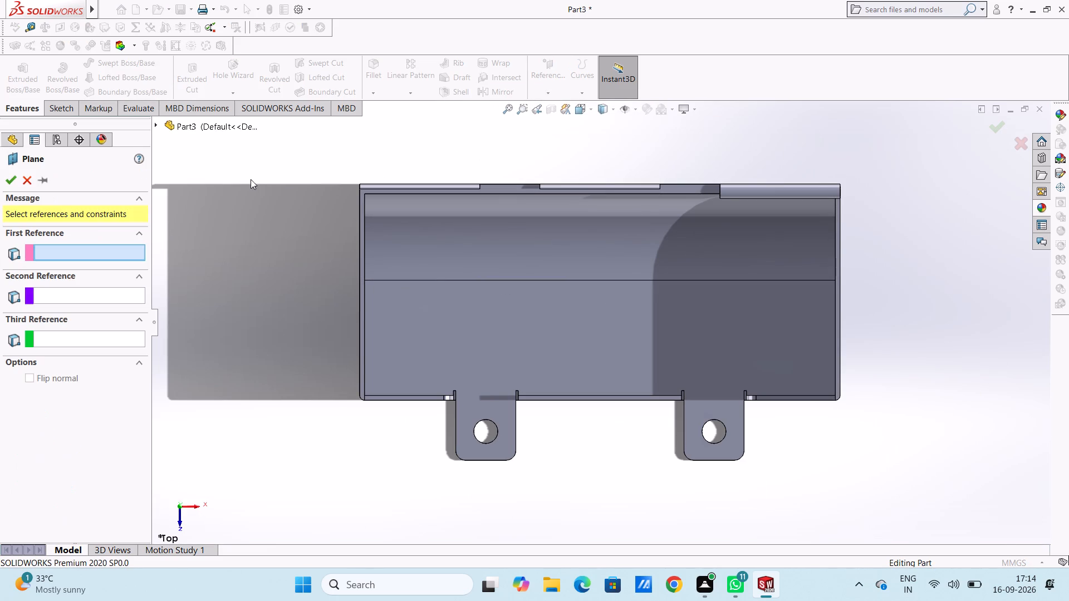
{"action": "left_click", "coordinate": [193, 123]}
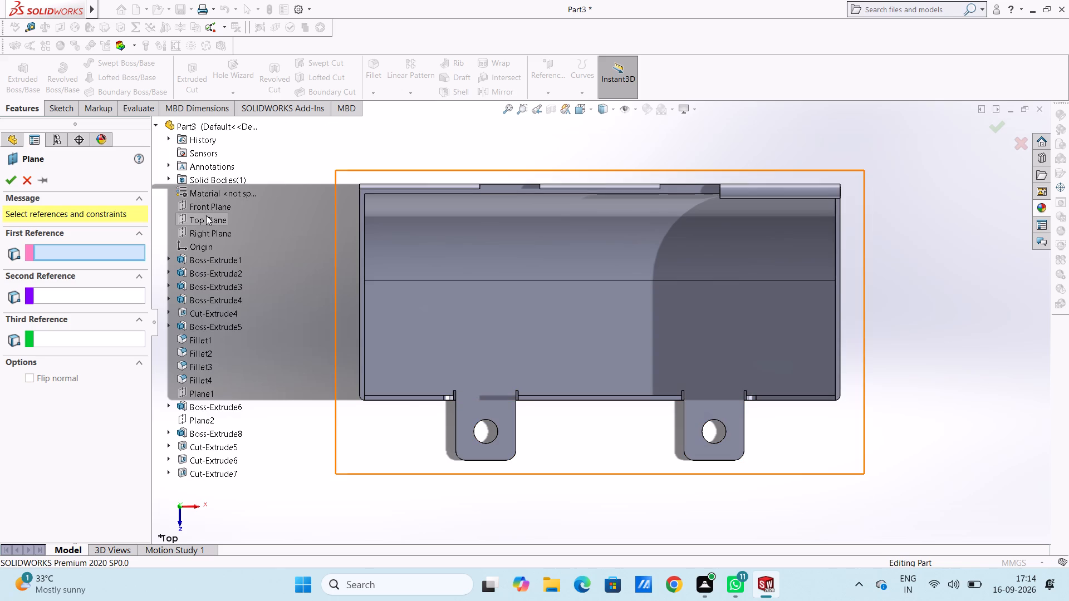
{"action": "left_click", "coordinate": [210, 231]}
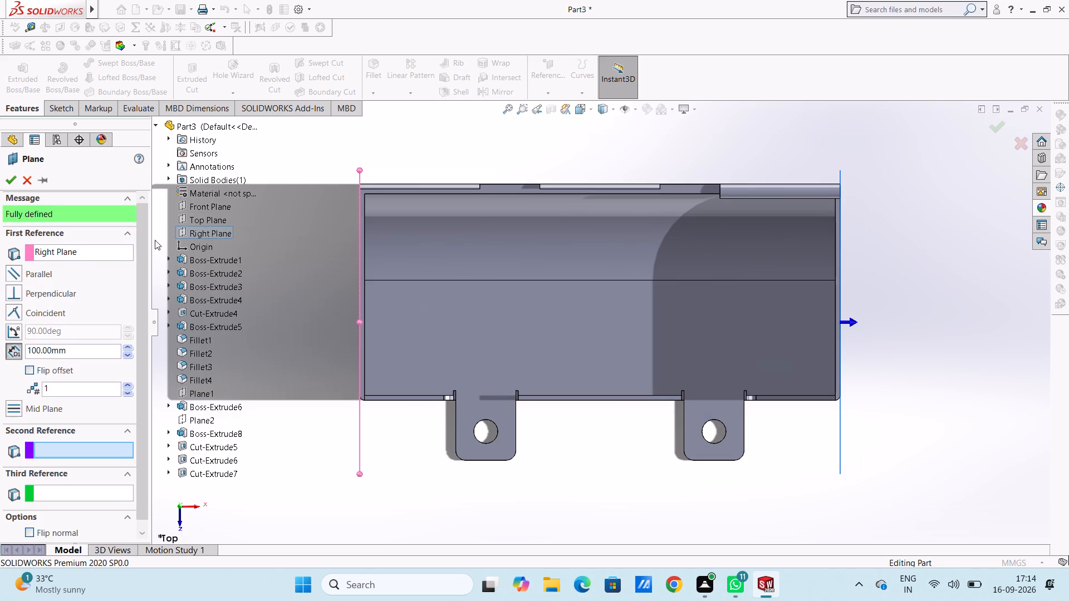
{"action": "left_click", "coordinate": [78, 347]}
{"action": "left_click", "coordinate": [80, 347]}
{"action": "type", "text": "75"}
{"action": "key", "text": "Return"}
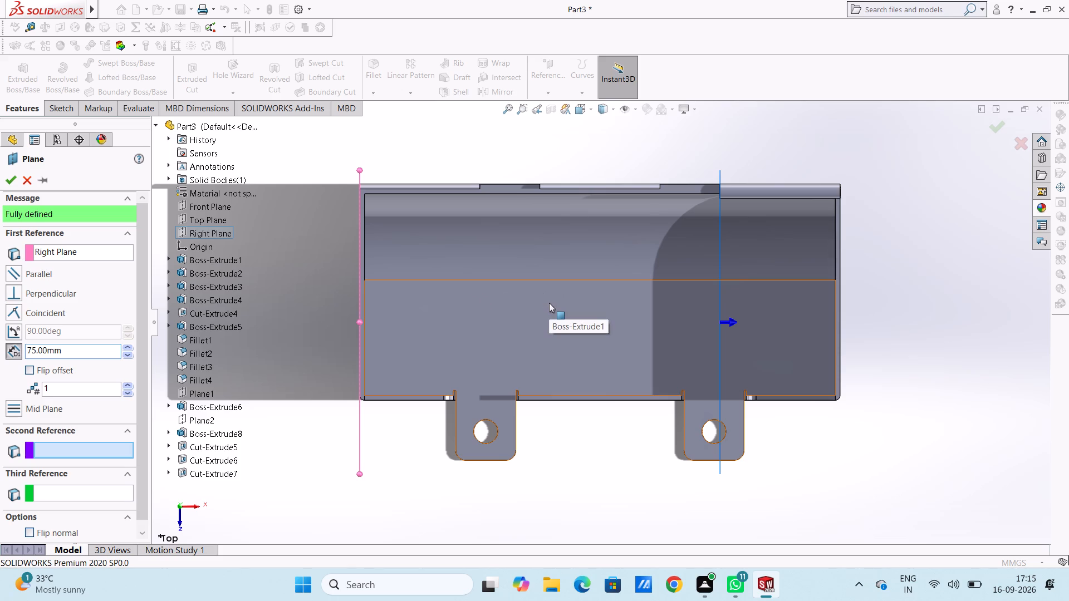
{"action": "double_click", "coordinate": [70, 353]}
{"action": "type", "text": "62.5"}
{"action": "key", "text": "Return"}
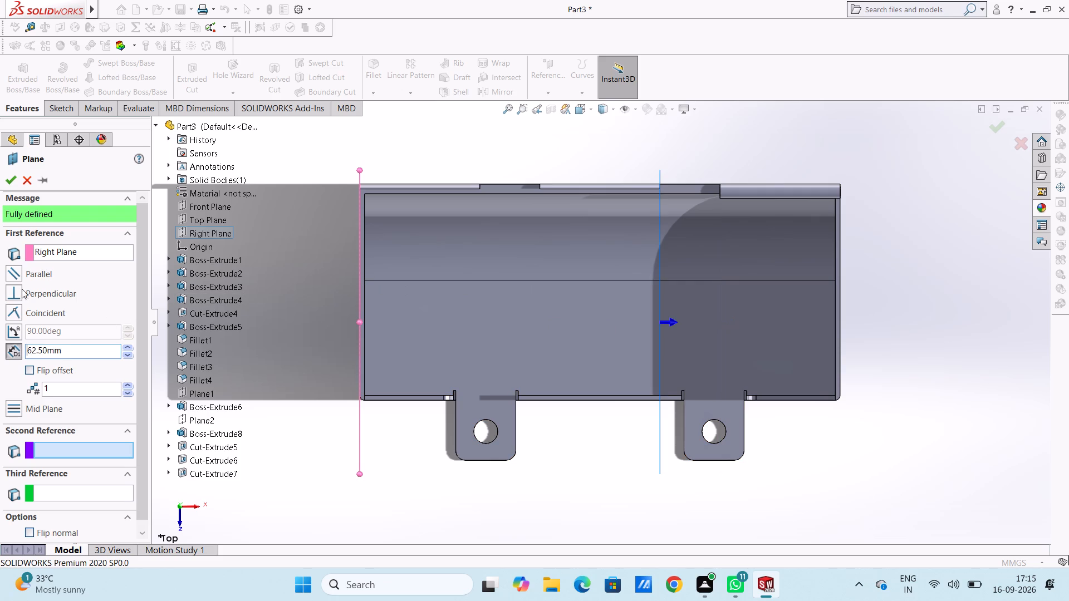
{"action": "left_click", "coordinate": [16, 183]}
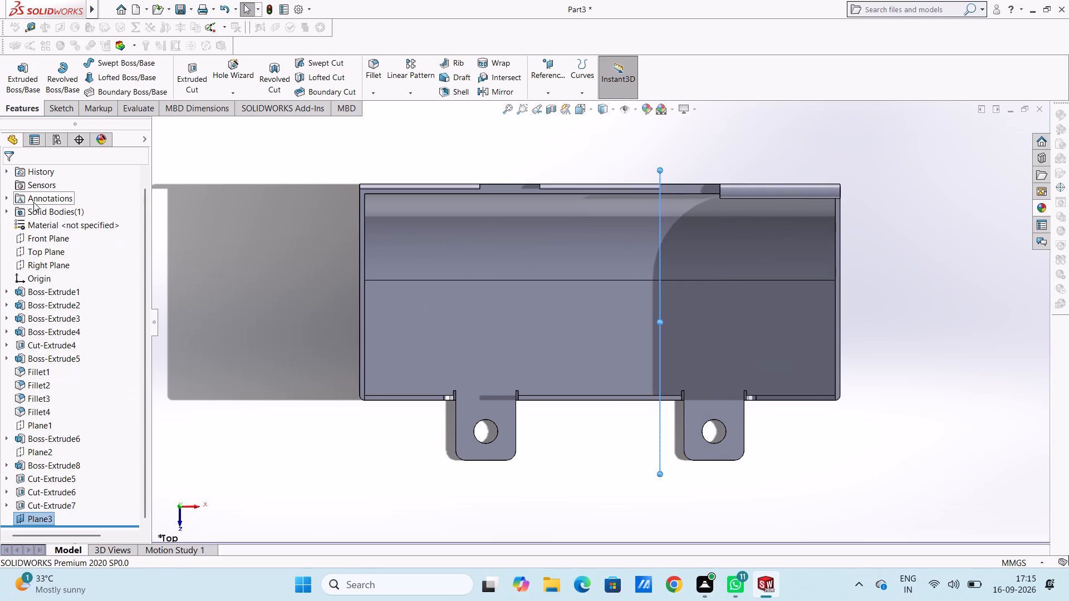
{"action": "left_click", "coordinate": [222, 193]}
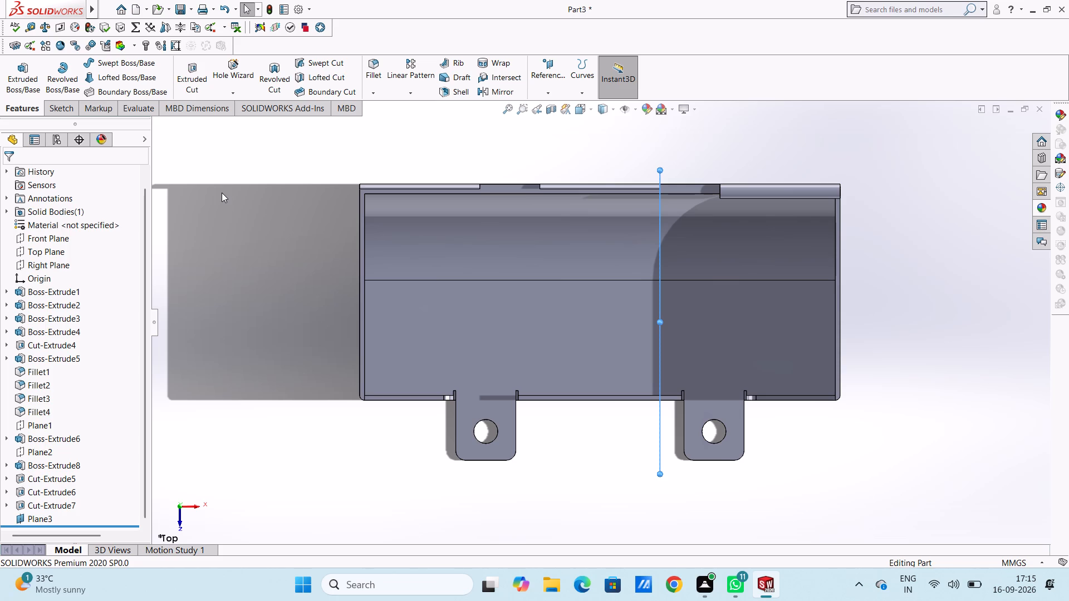
On the new offset plane, sketch two concentric circles of 1 mm and 1.5 mm radius centred on the hinge barrel's bore.
{"action": "key", "text": "ctrl+4"}
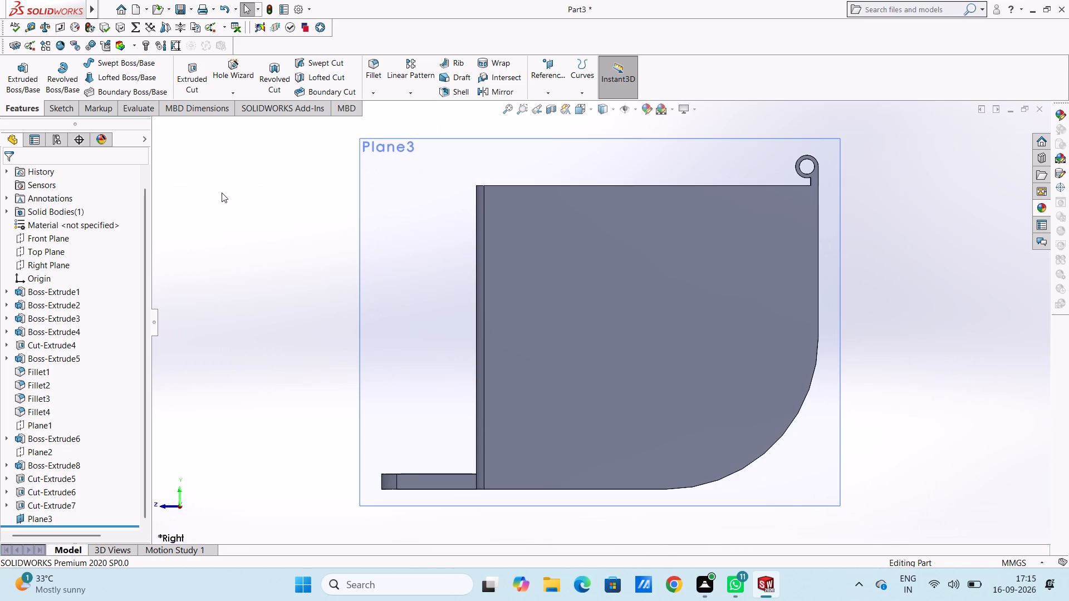
{"action": "left_click", "coordinate": [640, 157]}
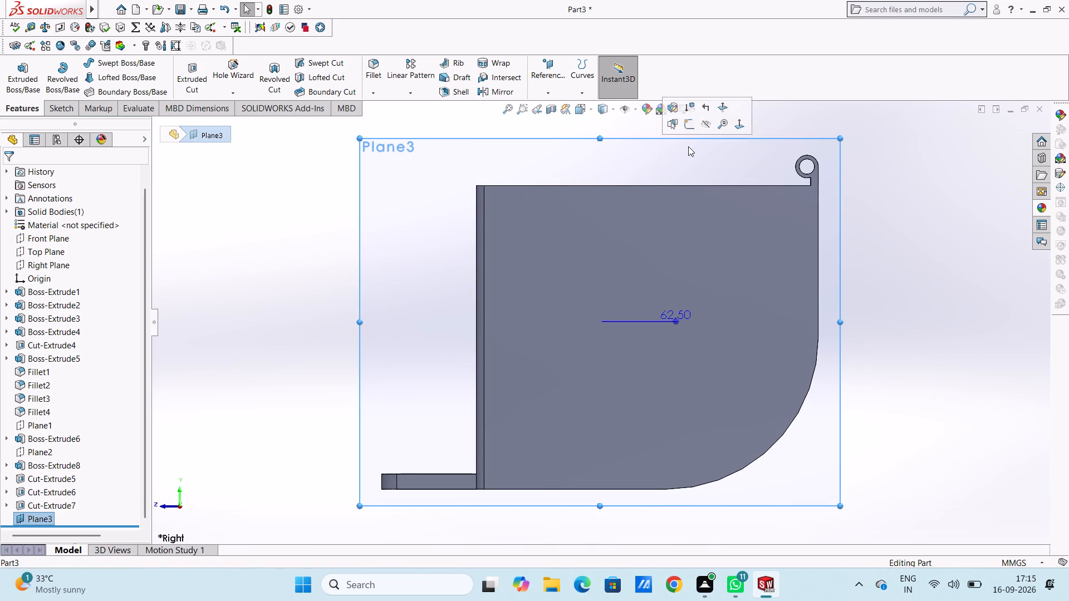
{"action": "left_click", "coordinate": [691, 127]}
{"action": "scroll", "coordinate": [842, 154], "scroll_direction": "down", "scroll_amount": 2}
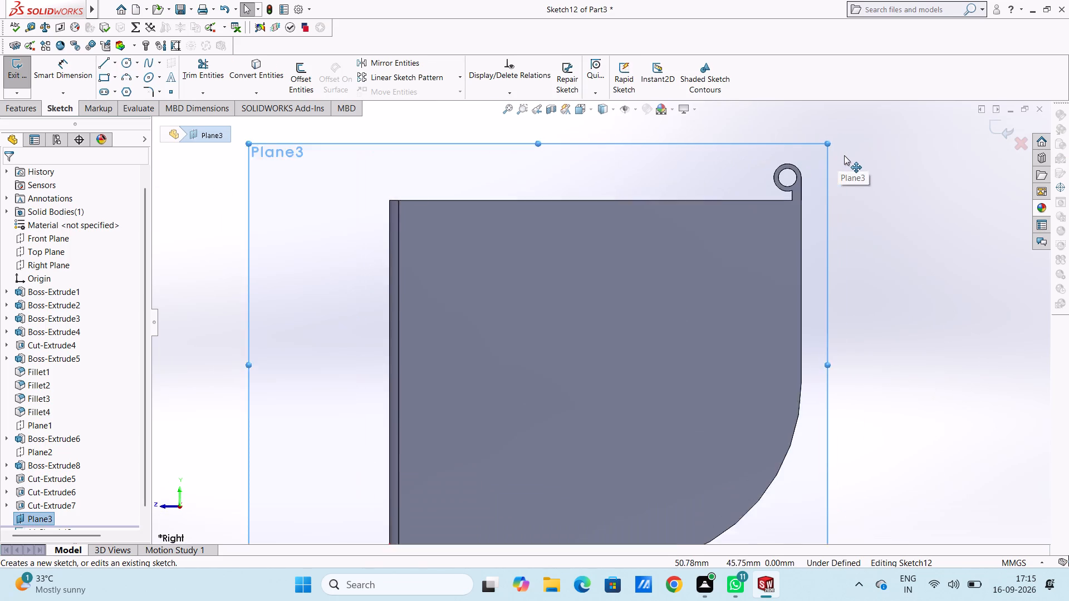
{"action": "scroll", "coordinate": [844, 155], "scroll_direction": "down", "scroll_amount": 1}
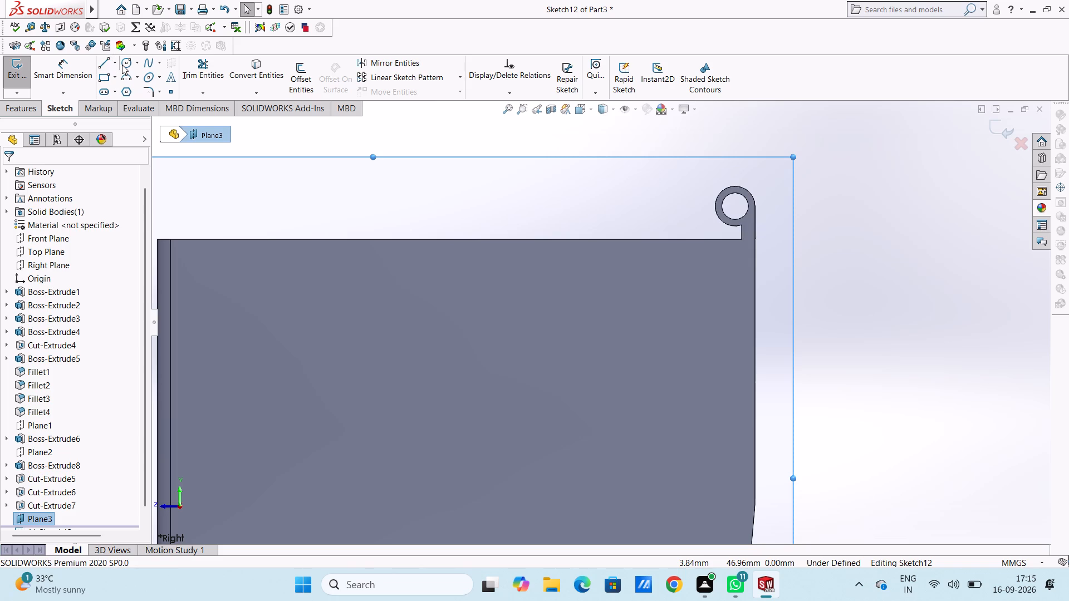
{"action": "left_click", "coordinate": [122, 64]}
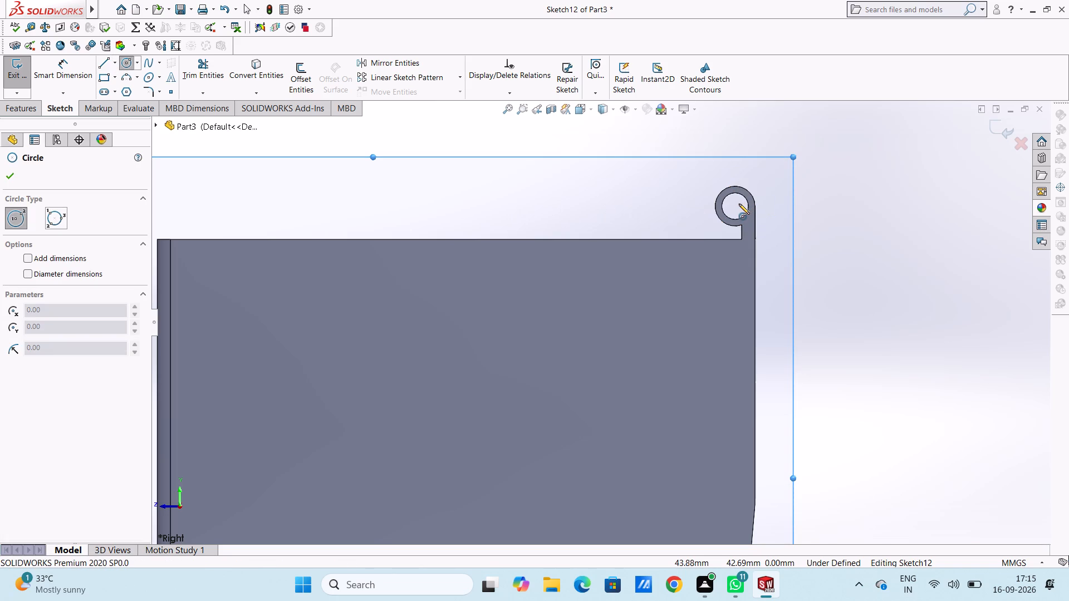
{"action": "left_click", "coordinate": [735, 205]}
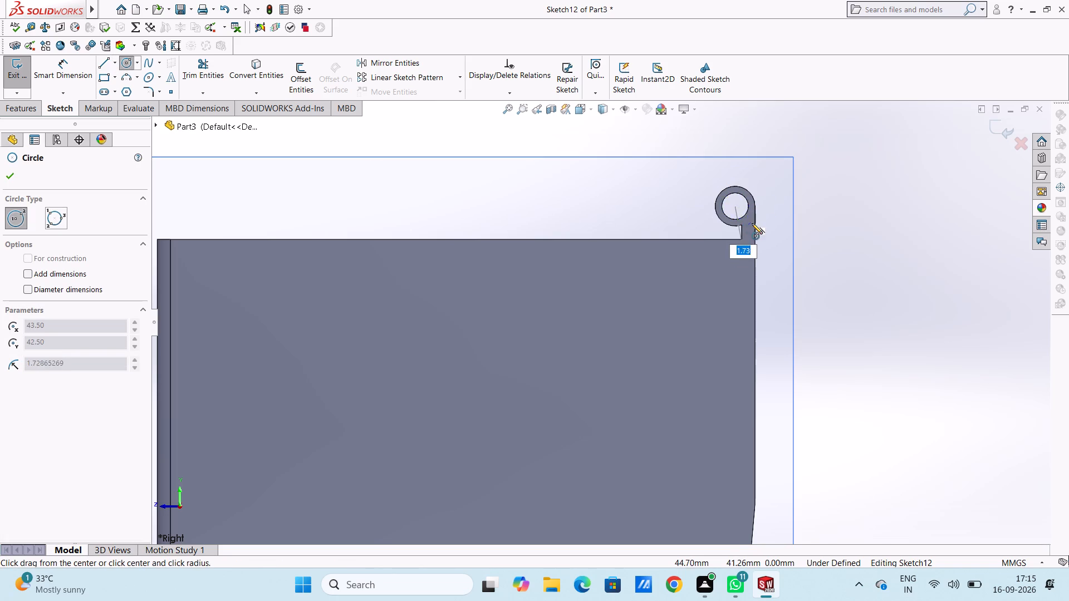
{"action": "left_click", "coordinate": [741, 215]}
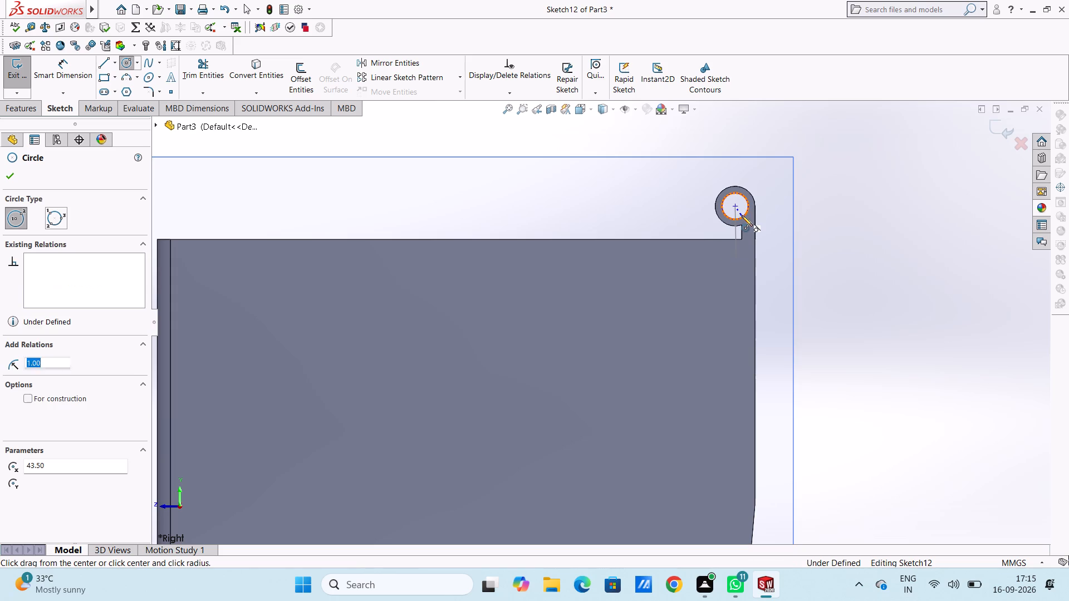
{"action": "left_click", "coordinate": [734, 206]}
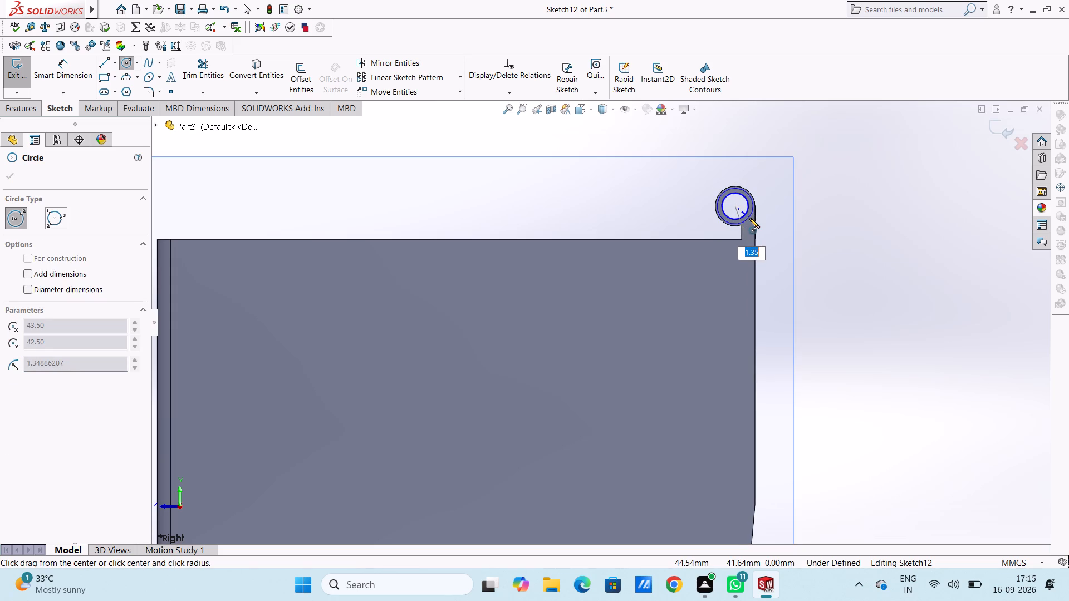
{"action": "type", "text": "1.5"}
{"action": "key", "text": "Return"}
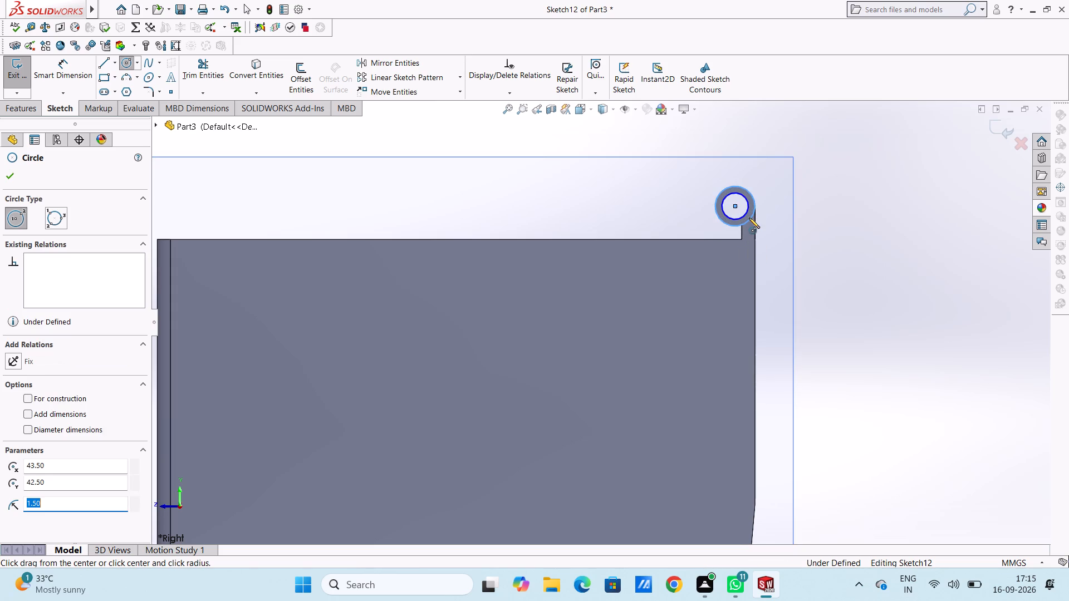
{"action": "key", "text": "Escape"}
{"action": "key", "text": "Escape"}
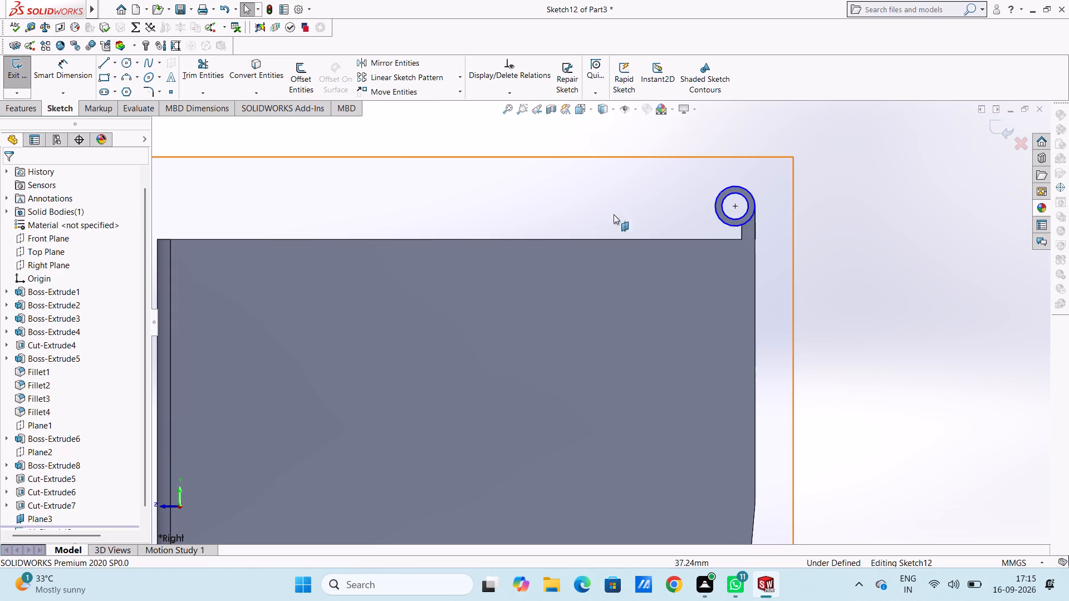
Dimension the outer circle's diameter at 3 mm and the inner circle's diameter at 2 mm.
{"action": "left_click", "coordinate": [46, 68]}
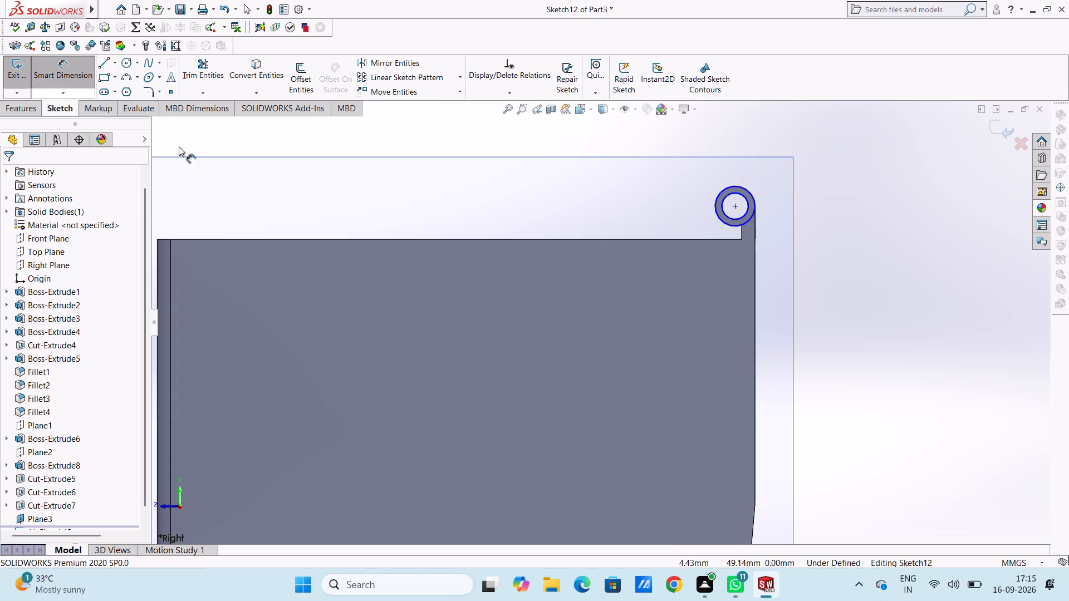
{"action": "left_click", "coordinate": [722, 217]}
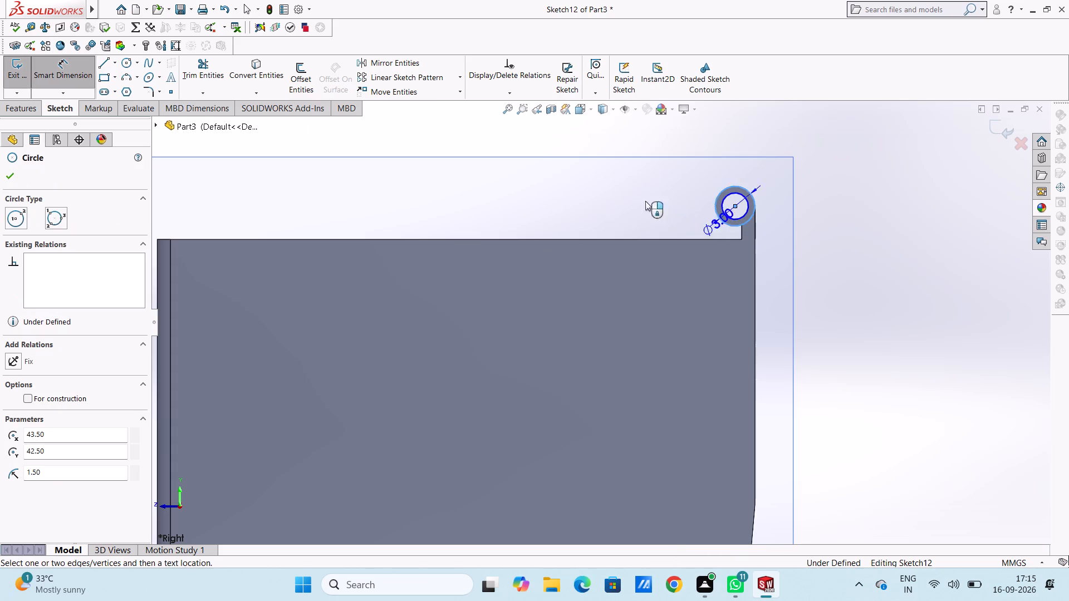
{"action": "left_click", "coordinate": [446, 133]}
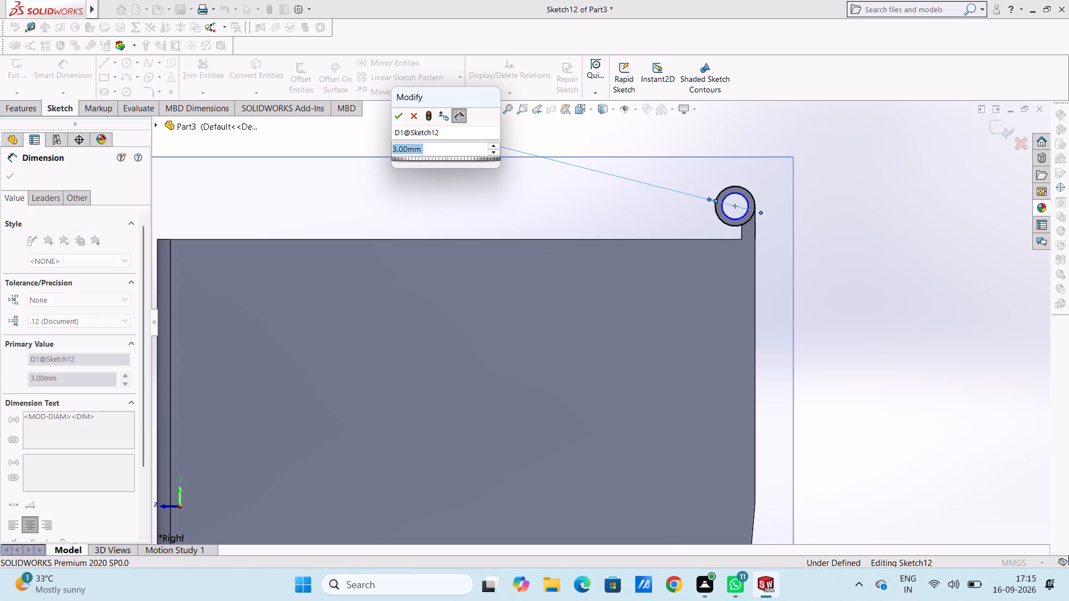
{"action": "left_click", "coordinate": [403, 120]}
{"action": "left_click", "coordinate": [516, 139]}
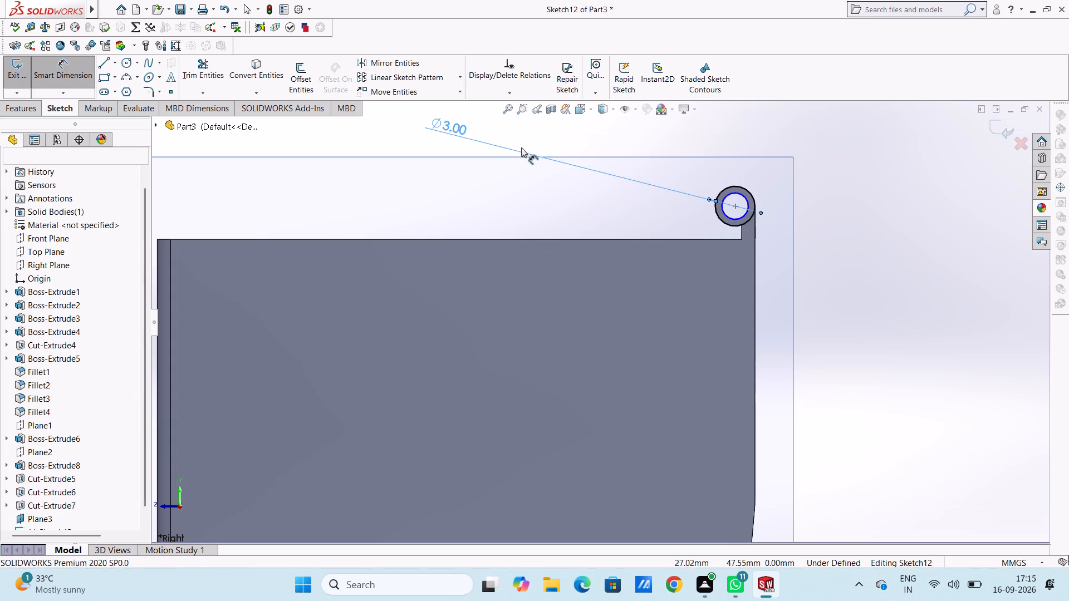
{"action": "left_click", "coordinate": [729, 195]}
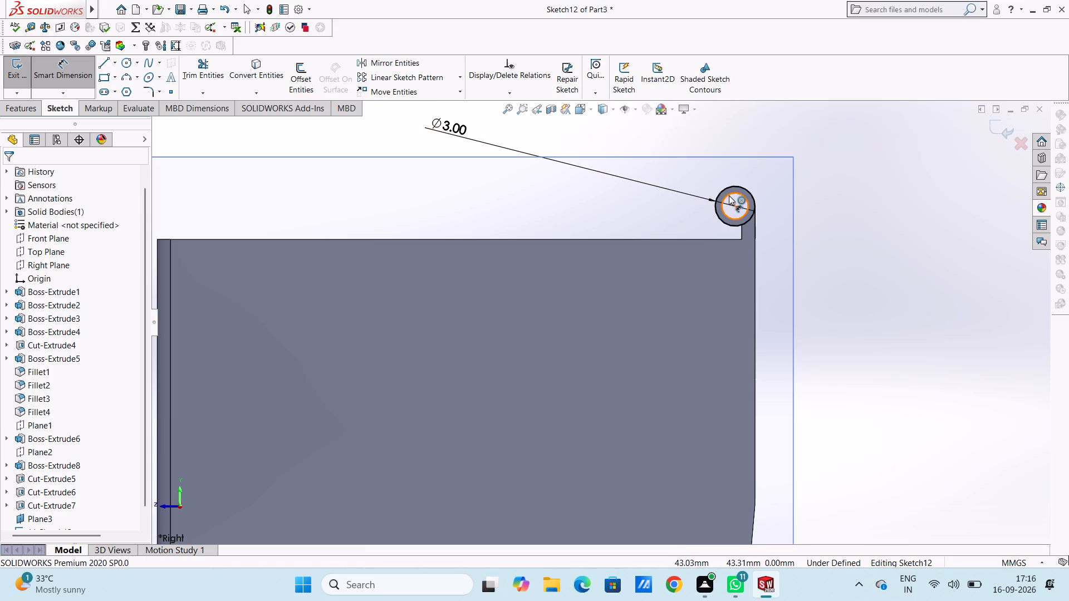
{"action": "left_click", "coordinate": [874, 152]}
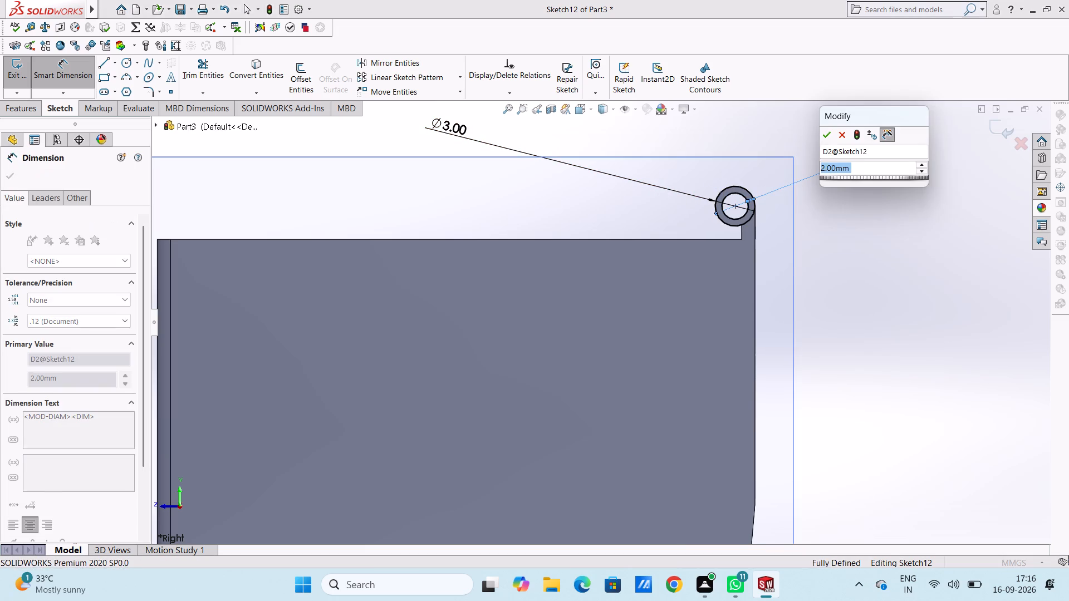
{"action": "left_click", "coordinate": [828, 136]}
{"action": "left_click", "coordinate": [836, 261]}
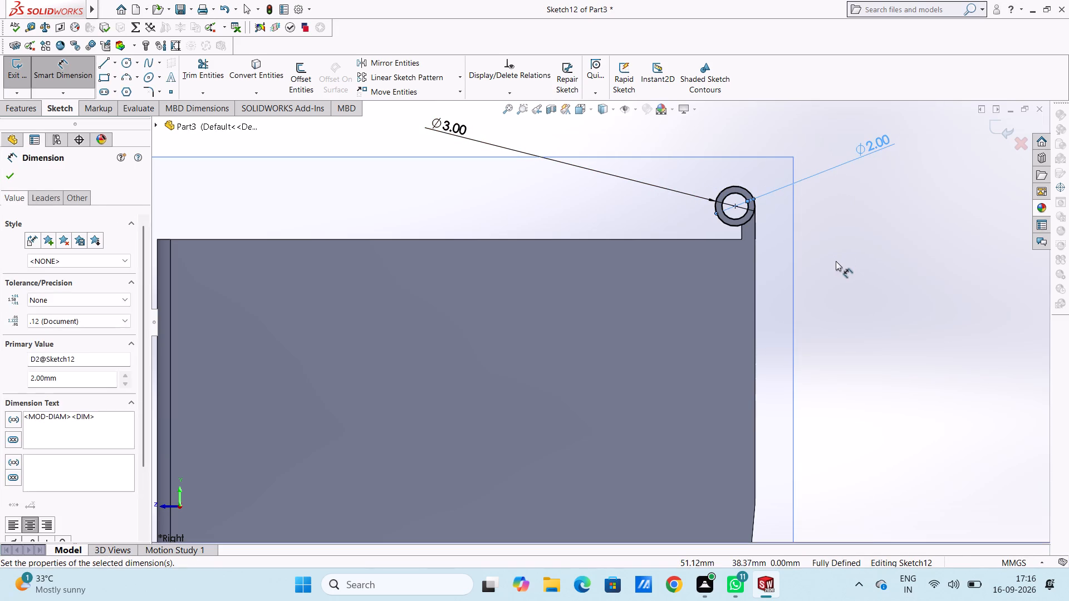
Extrude the ring profile as a boss to a blind depth of 25 mm, reversed to run along the middle rear tab.
{"action": "key", "text": "ctrl+7"}
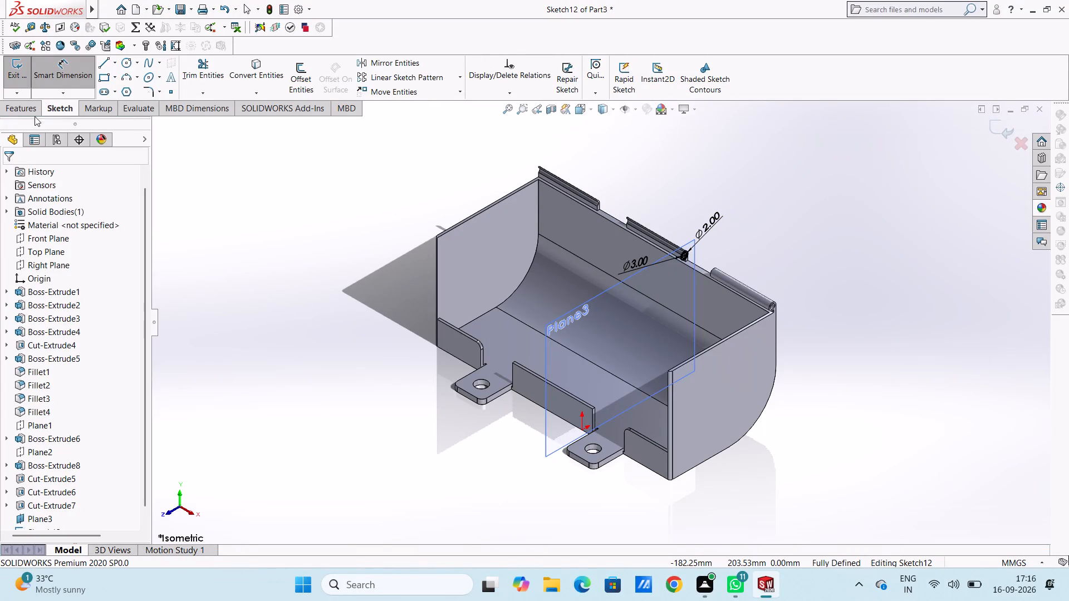
{"action": "left_click", "coordinate": [17, 112]}
{"action": "left_click", "coordinate": [26, 77]}
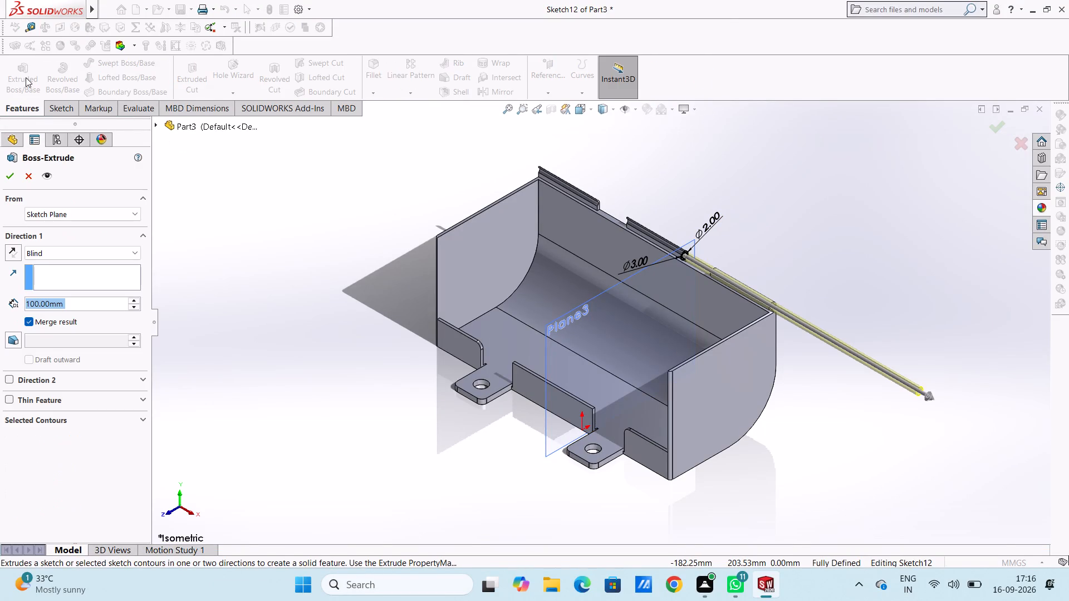
{"action": "left_click", "coordinate": [16, 249]}
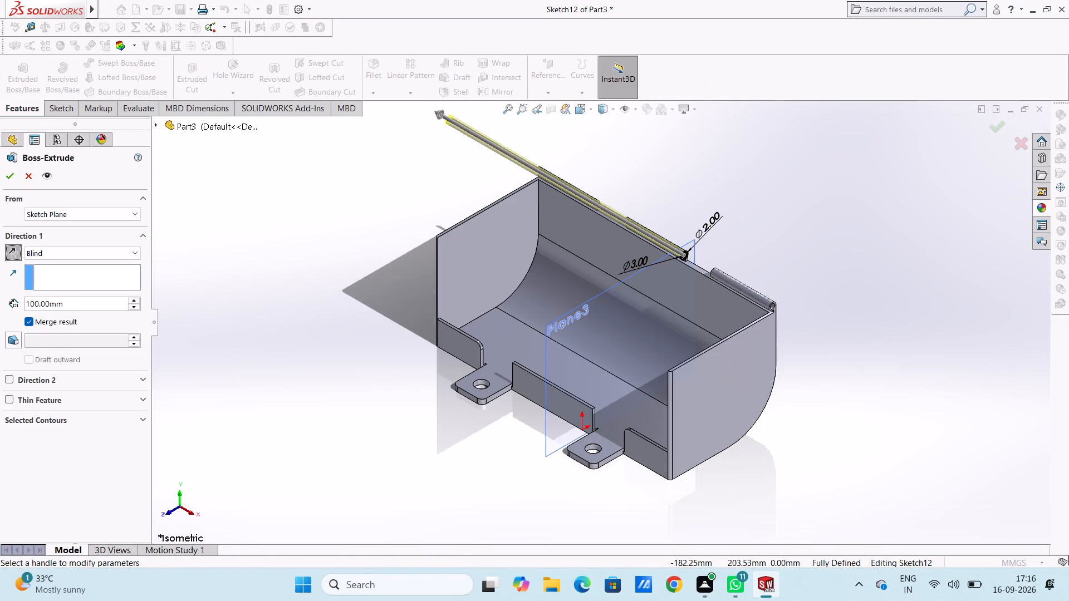
{"action": "double_click", "coordinate": [81, 308]}
{"action": "type", "text": "25"}
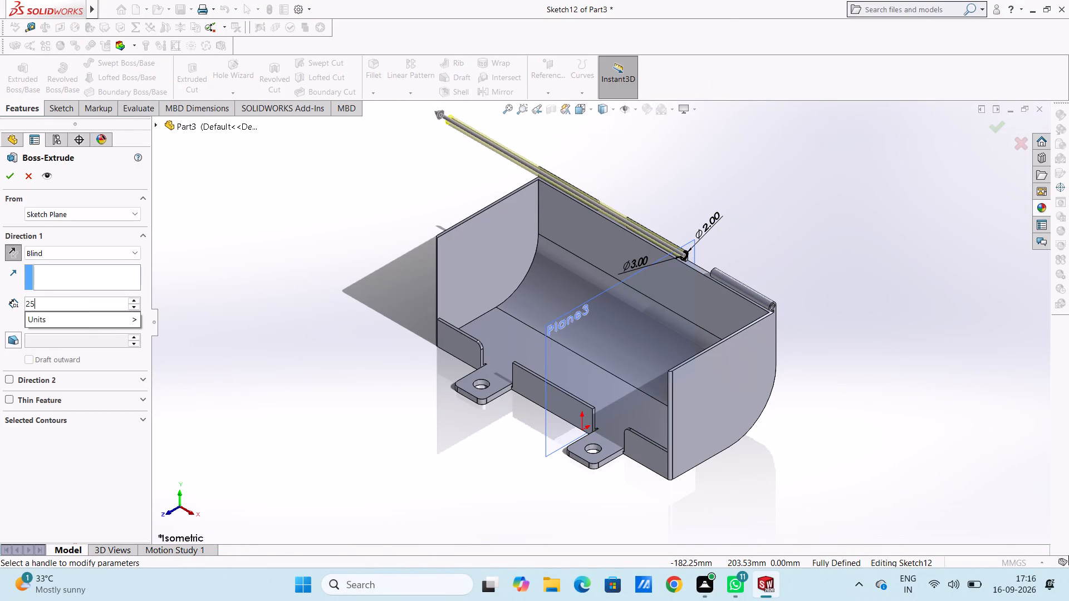
{"action": "key", "text": "Return"}
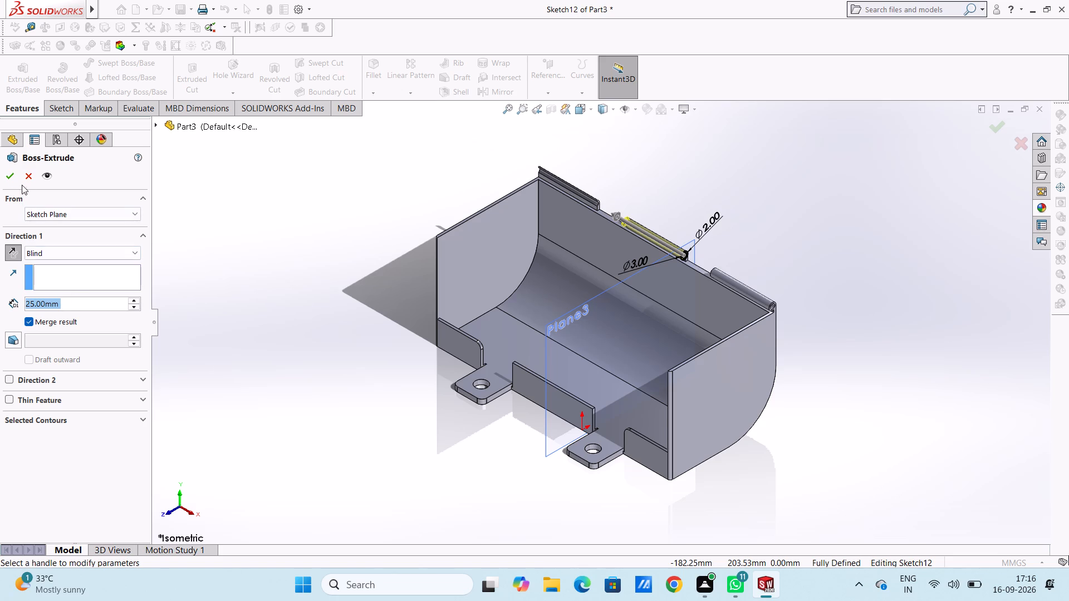
{"action": "left_click", "coordinate": [9, 174]}
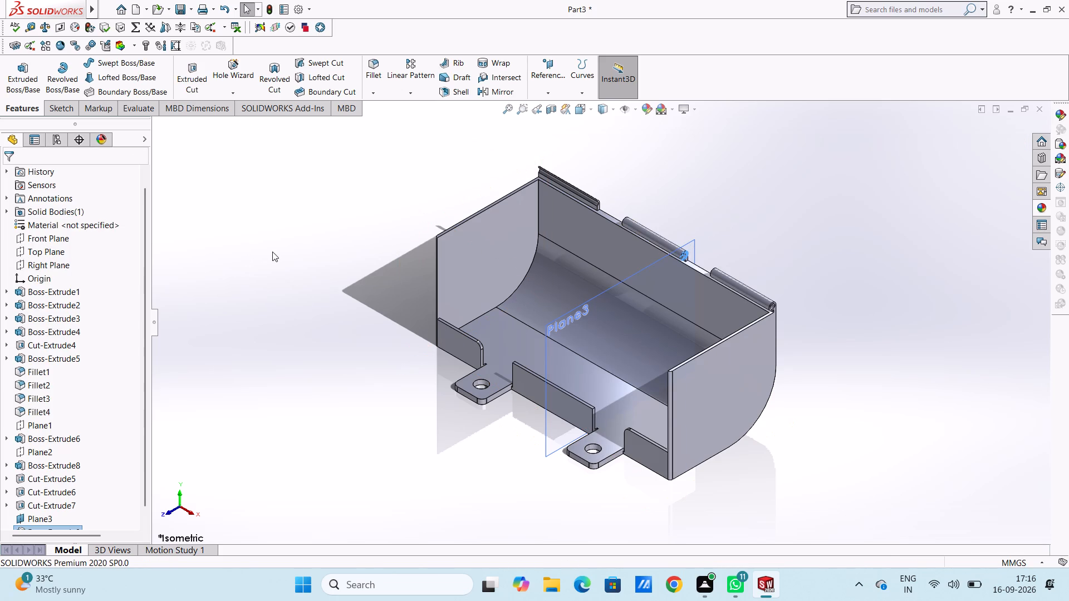
{"action": "left_click", "coordinate": [272, 252]}
Hide the reference plane Plane3.
{"action": "middle_click_drag", "start_coordinate": [789, 211], "coordinate": [730, 245]}
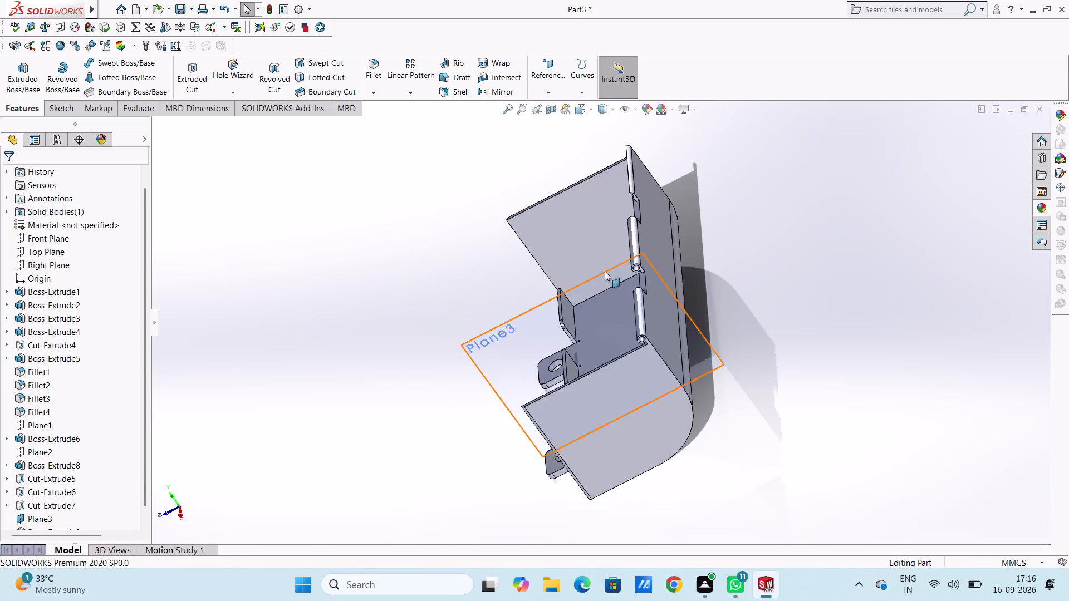
{"action": "scroll", "coordinate": [607, 271], "scroll_direction": "down", "scroll_amount": 6}
{"action": "middle_click_drag", "start_coordinate": [738, 259], "coordinate": [763, 242]}
{"action": "scroll", "coordinate": [763, 242], "scroll_direction": "up", "scroll_amount": 6}
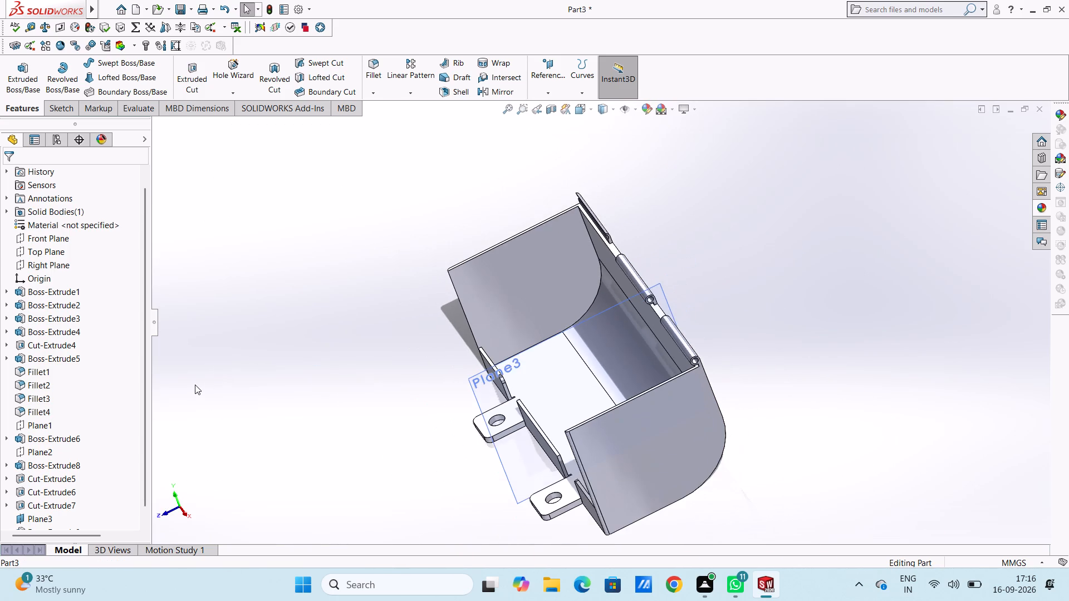
{"action": "scroll", "coordinate": [200, 386], "scroll_direction": "up", "scroll_amount": 2}
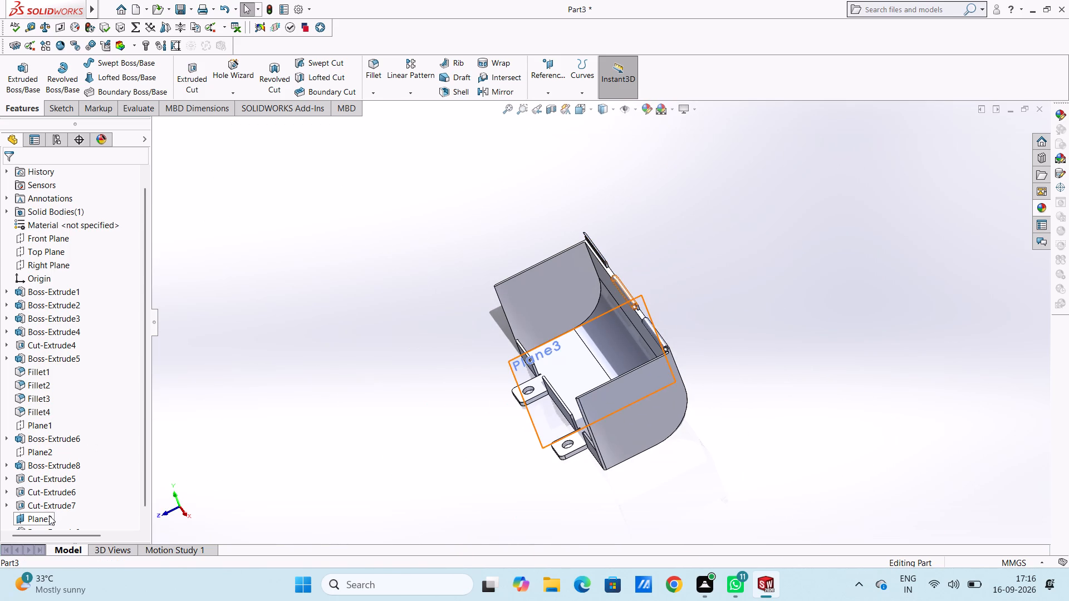
{"action": "left_click", "coordinate": [49, 515]}
{"action": "left_click", "coordinate": [76, 494]}
{"action": "scroll", "coordinate": [306, 417], "scroll_direction": "up", "scroll_amount": 1}
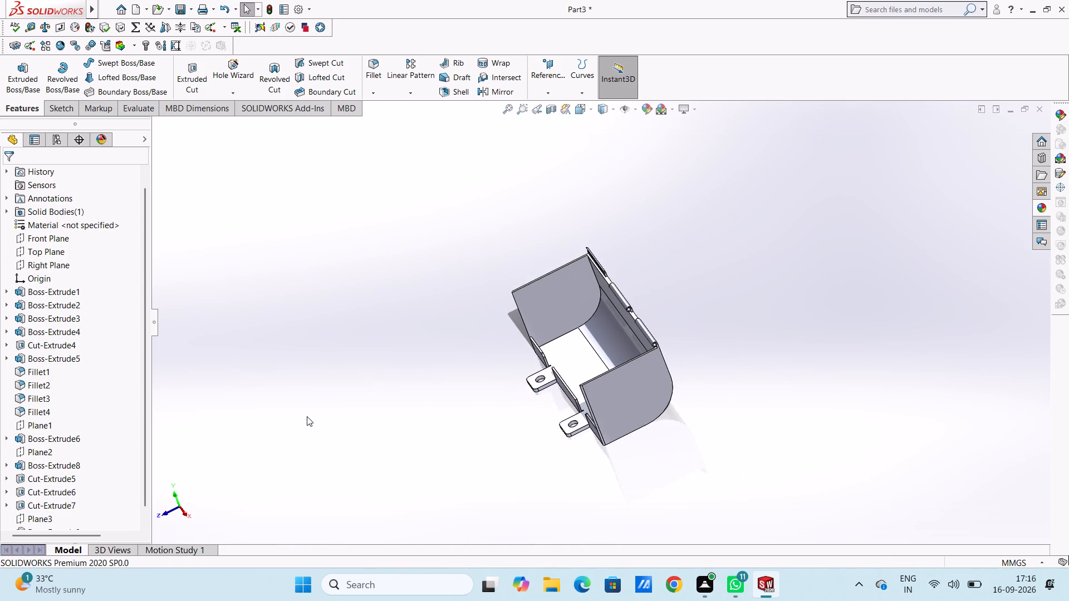
{"action": "scroll", "coordinate": [307, 416], "scroll_direction": "up", "scroll_amount": 1}
{"action": "key", "text": "ctrl+5"}
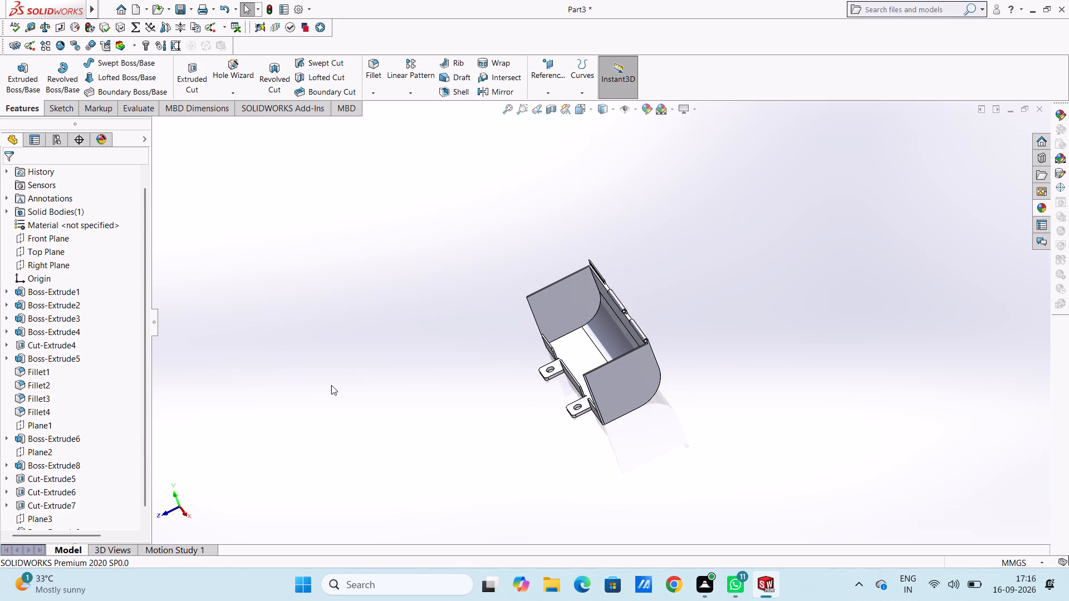
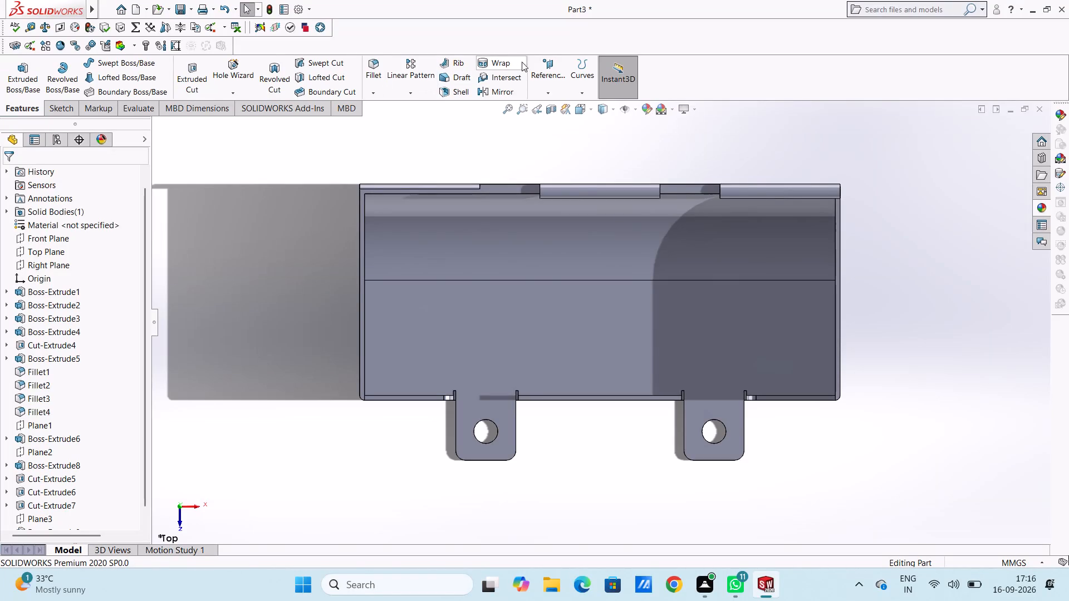
Create a reference plane parallel to the Right Plane at an offset of 25 mm.
{"action": "left_click", "coordinate": [546, 68]}
{"action": "left_click", "coordinate": [555, 74]}
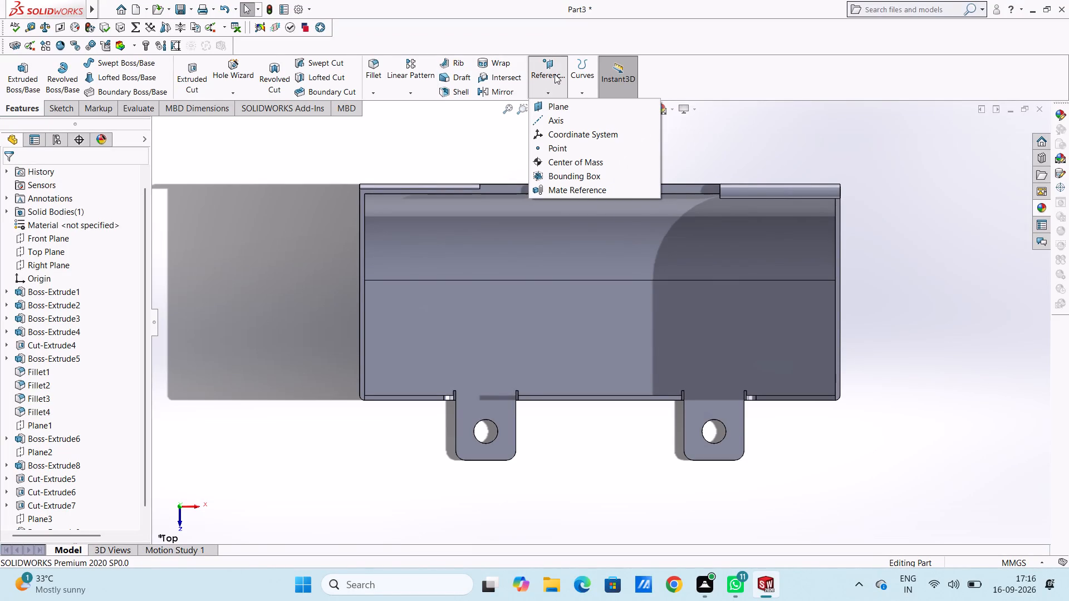
{"action": "left_click", "coordinate": [541, 106]}
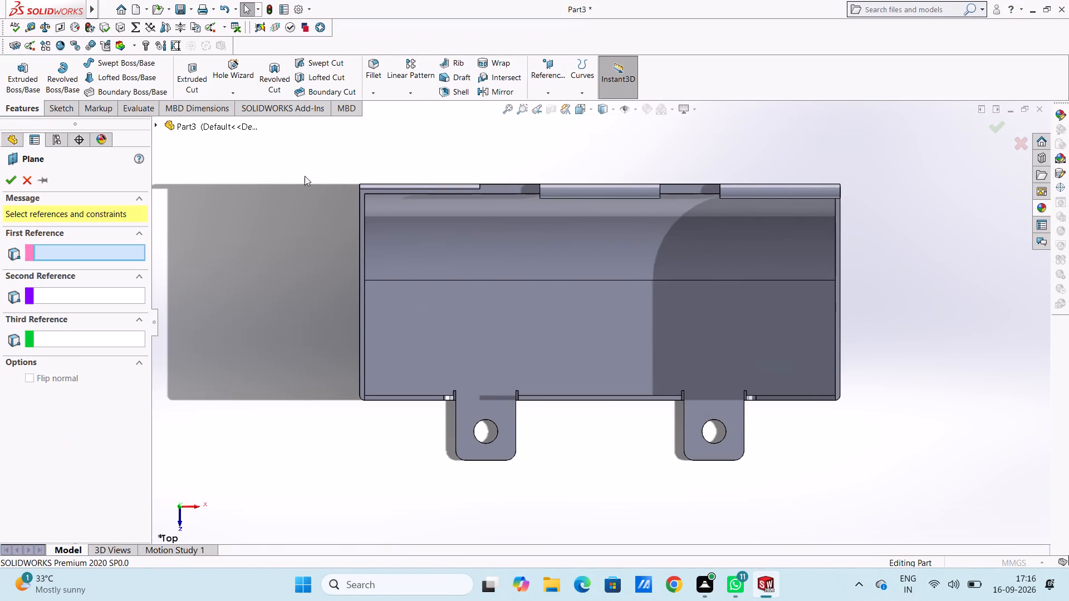
{"action": "left_click", "coordinate": [182, 126]}
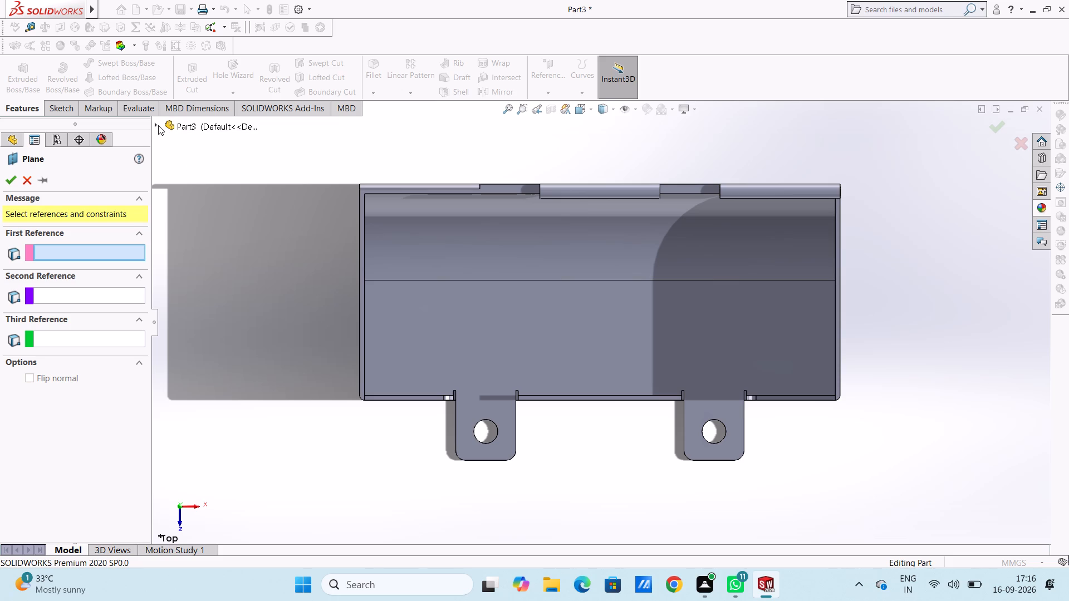
{"action": "left_click", "coordinate": [157, 124]}
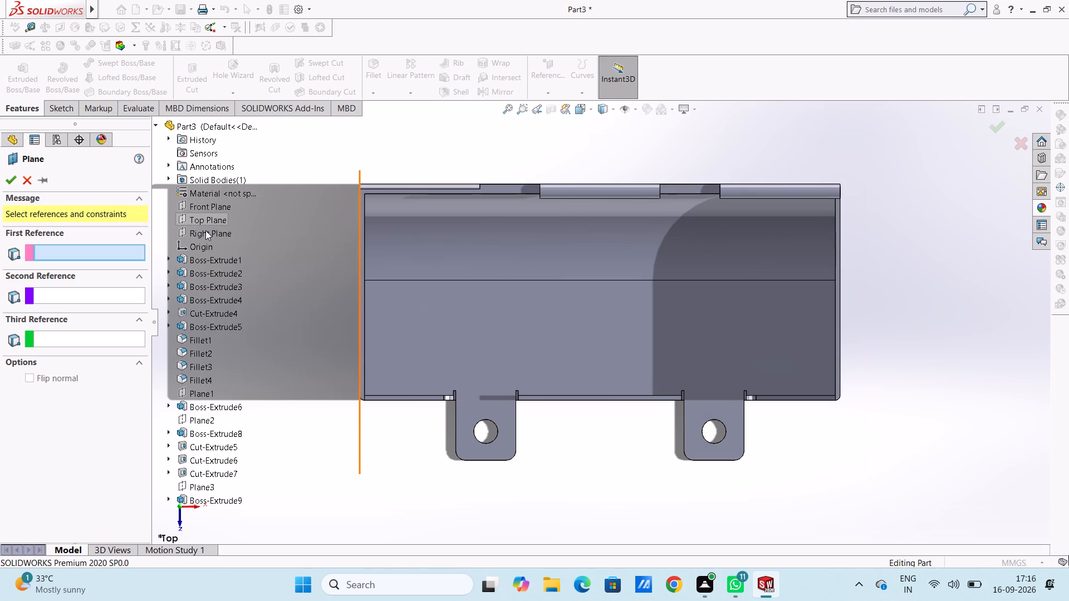
{"action": "left_click", "coordinate": [205, 230]}
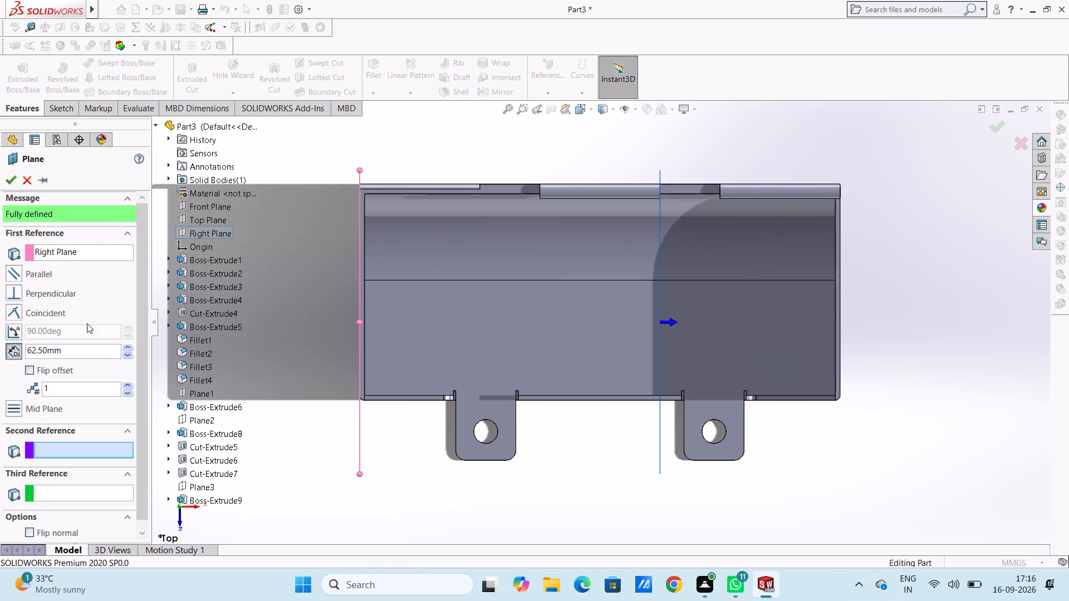
{"action": "double_click", "coordinate": [84, 347]}
{"action": "type", "text": "25"}
{"action": "key", "text": "Return"}
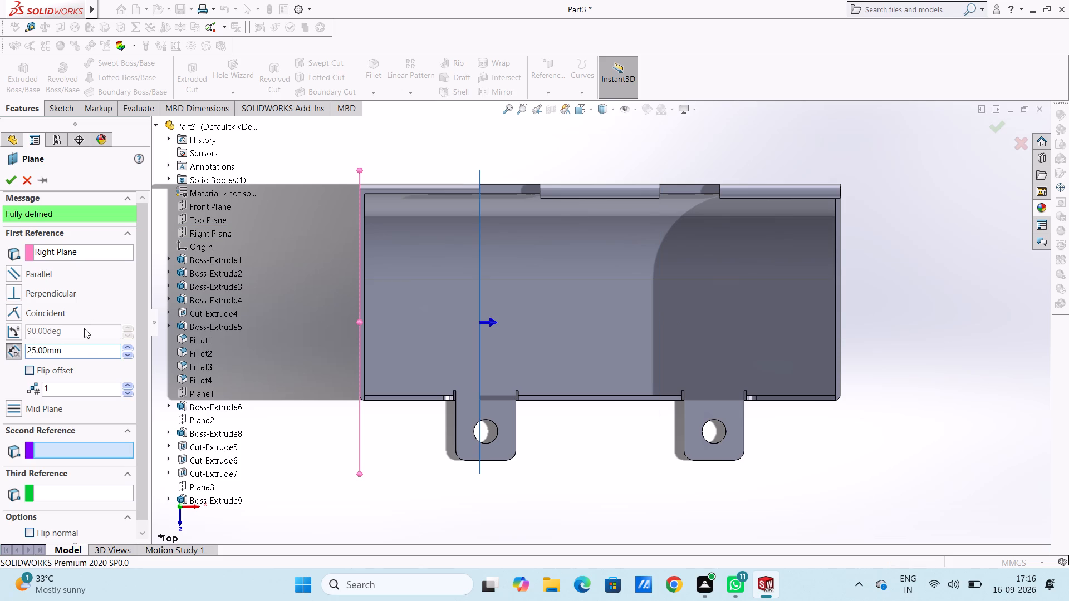
{"action": "left_click", "coordinate": [15, 181]}
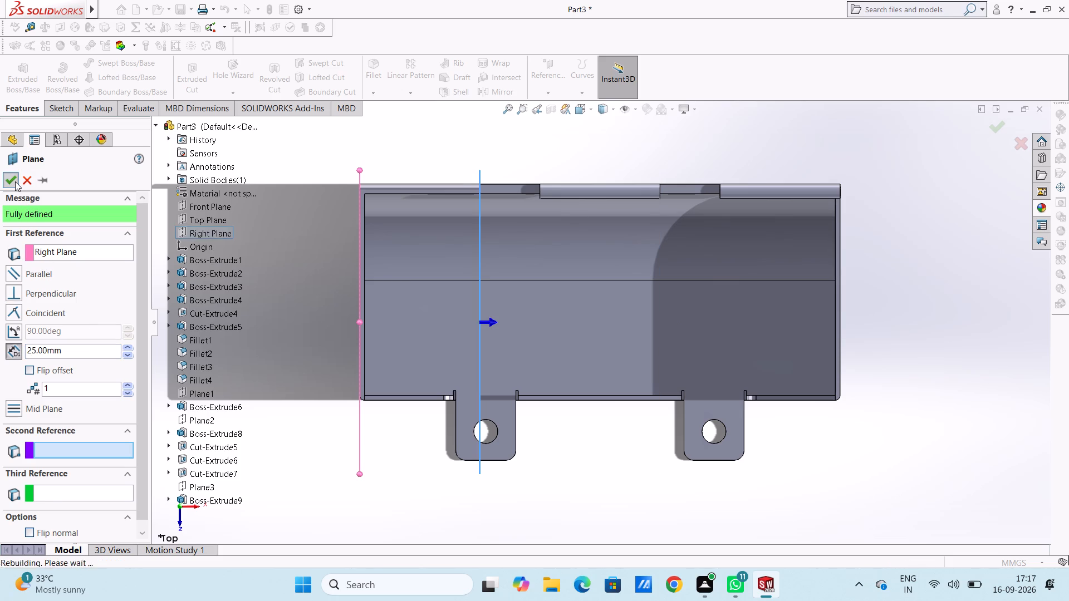
{"action": "left_click", "coordinate": [225, 225]}
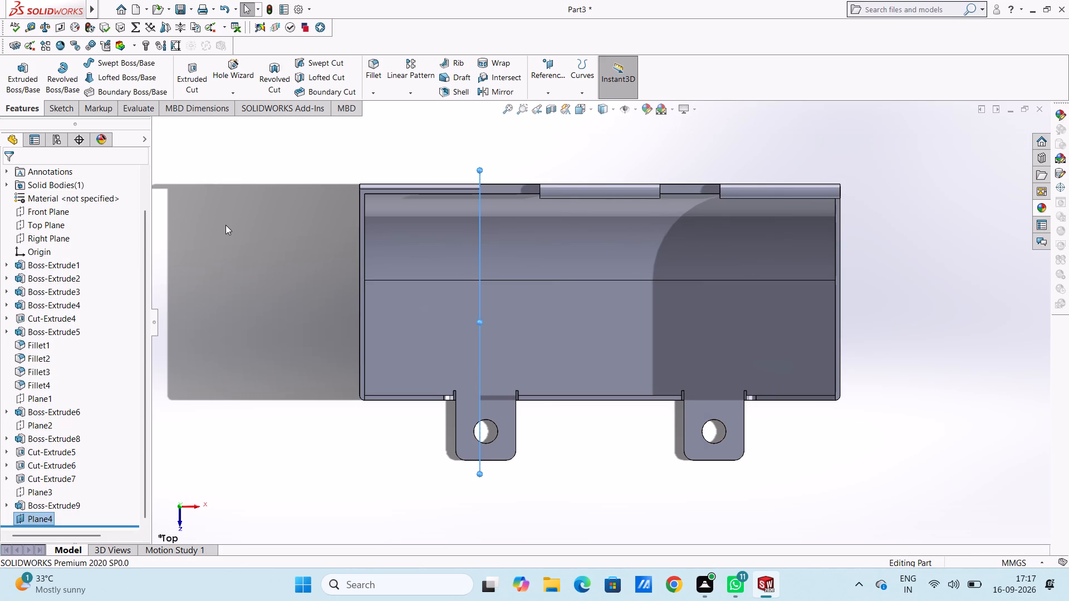
On the new offset plane, sketch two concentric circles of 1 mm and 1.5 mm radius centred on the hinge barrel's bore.
{"action": "key", "text": "ctrl+4"}
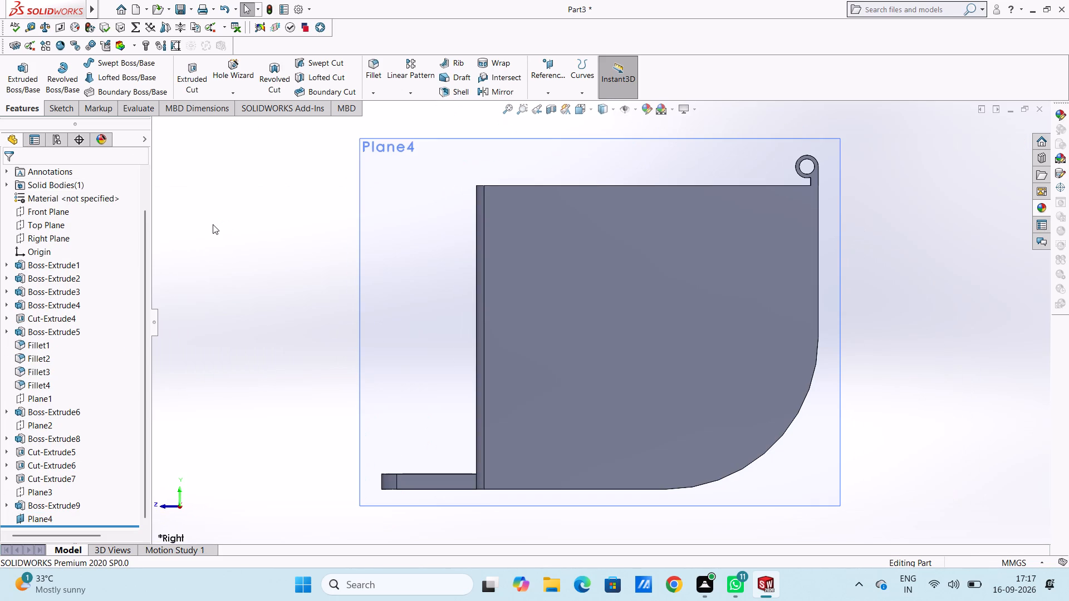
{"action": "left_click", "coordinate": [560, 159]}
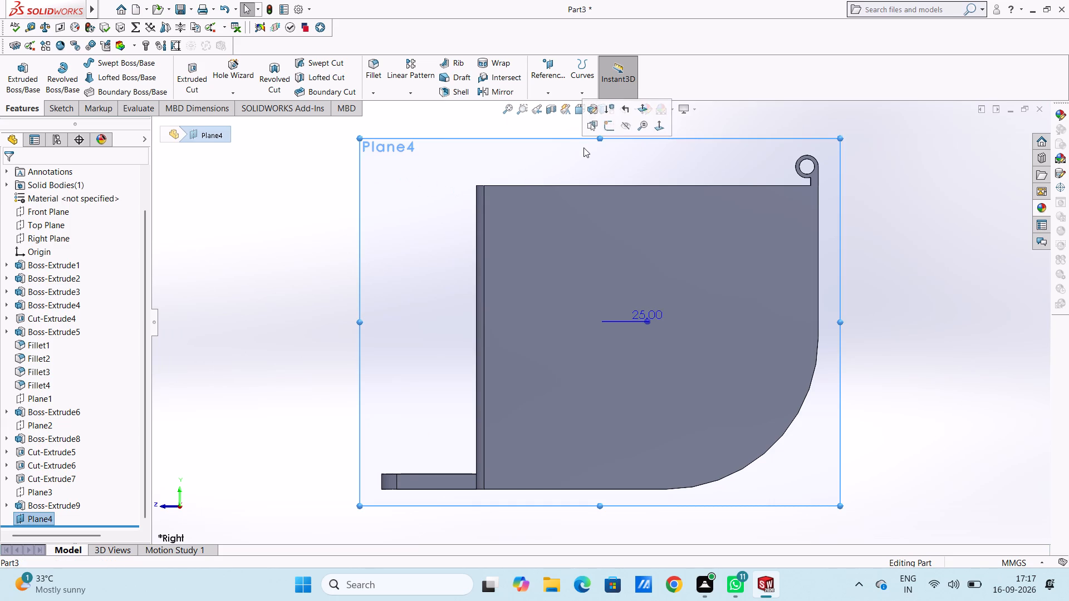
{"action": "left_click", "coordinate": [606, 130]}
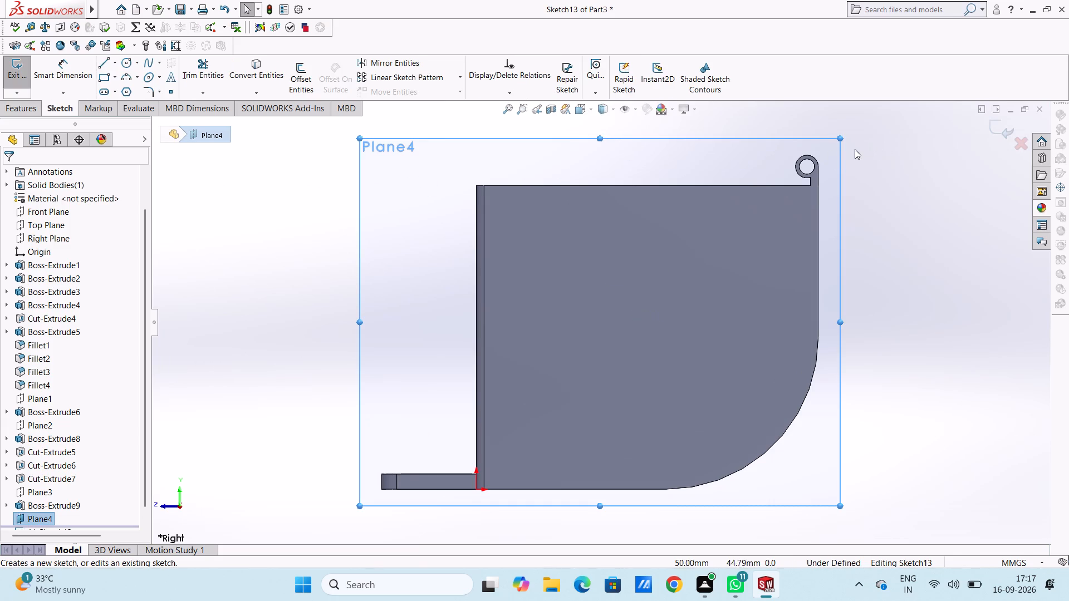
{"action": "scroll", "coordinate": [854, 149], "scroll_direction": "down", "scroll_amount": 3}
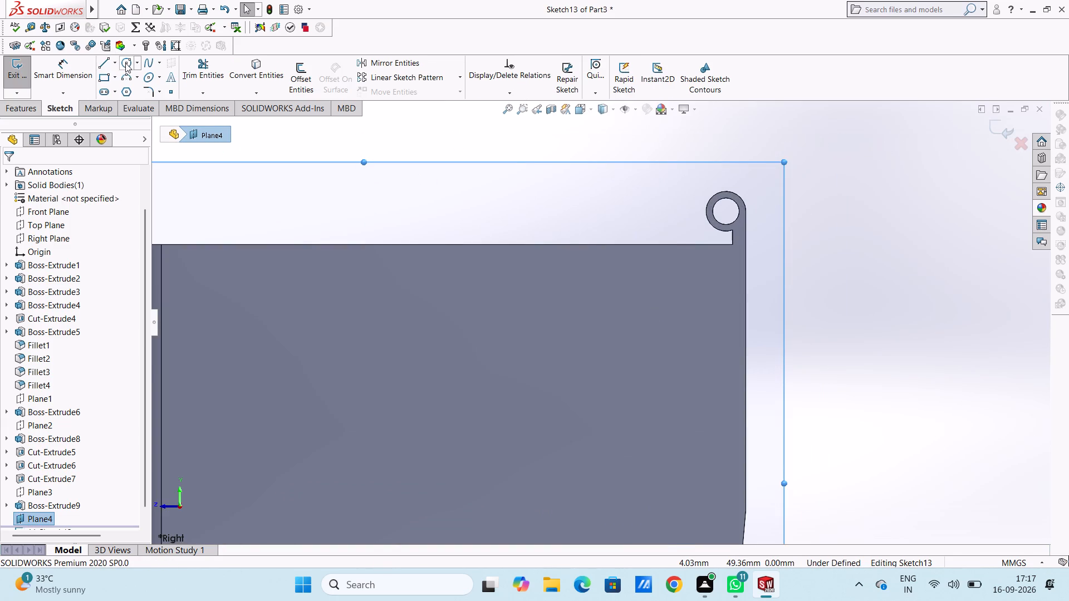
{"action": "left_click", "coordinate": [125, 63]}
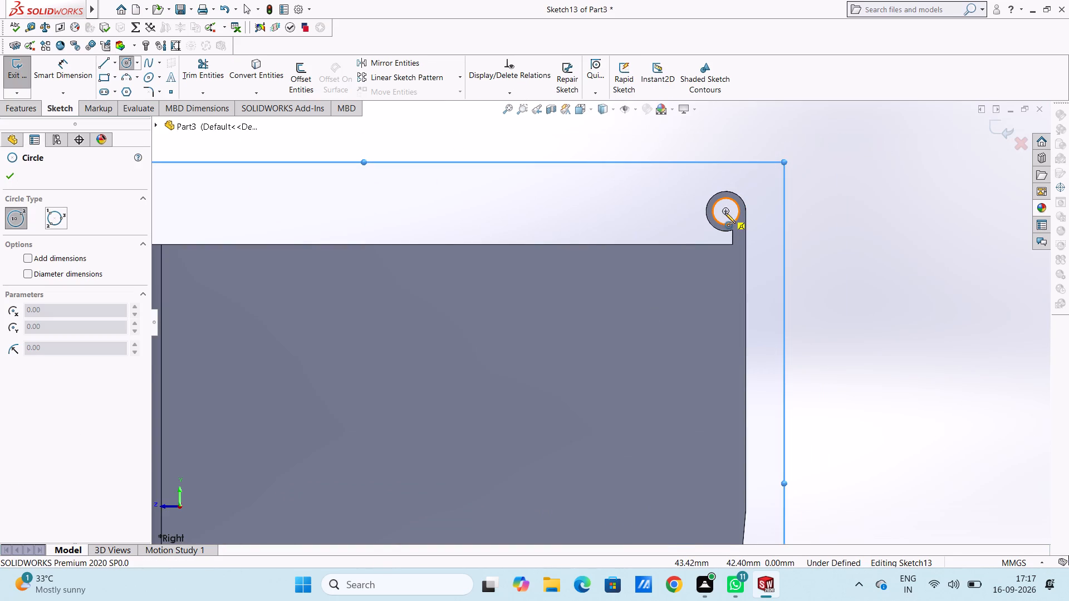
{"action": "left_click", "coordinate": [725, 209]}
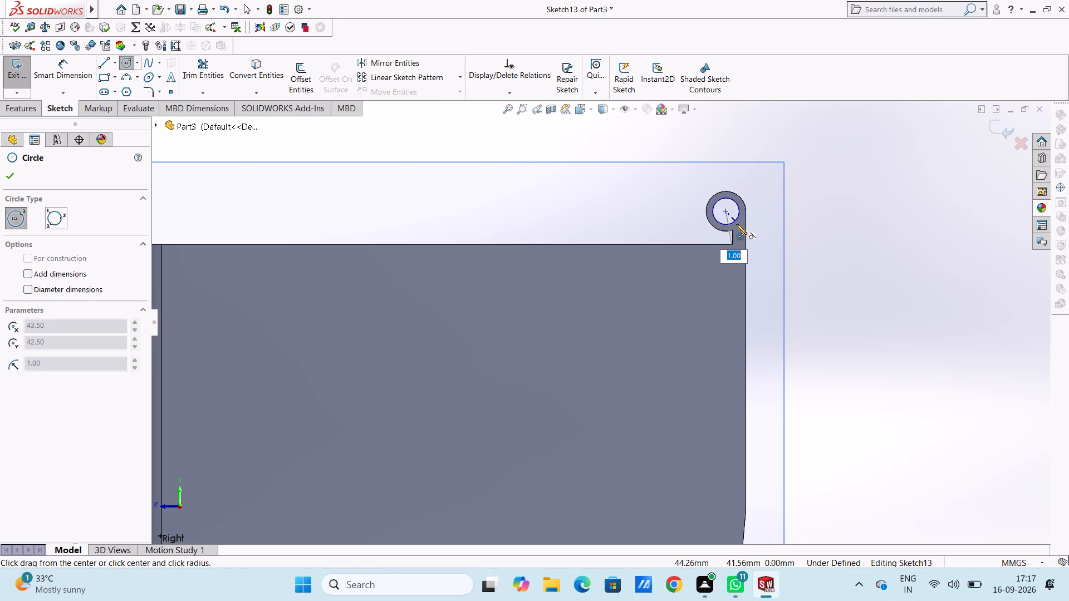
{"action": "left_click", "coordinate": [735, 223]}
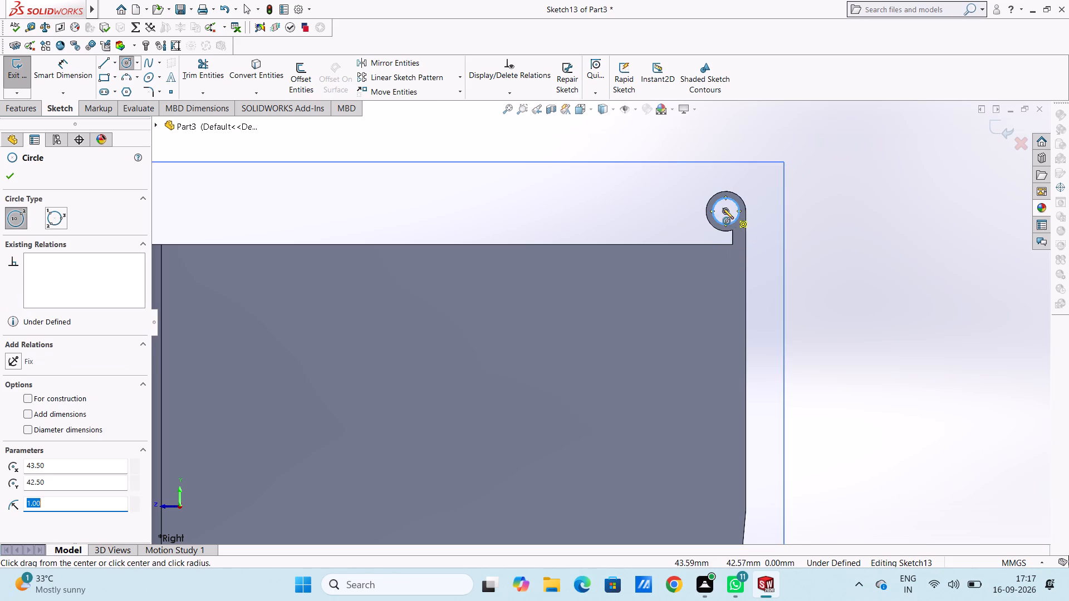
{"action": "left_click", "coordinate": [725, 213]}
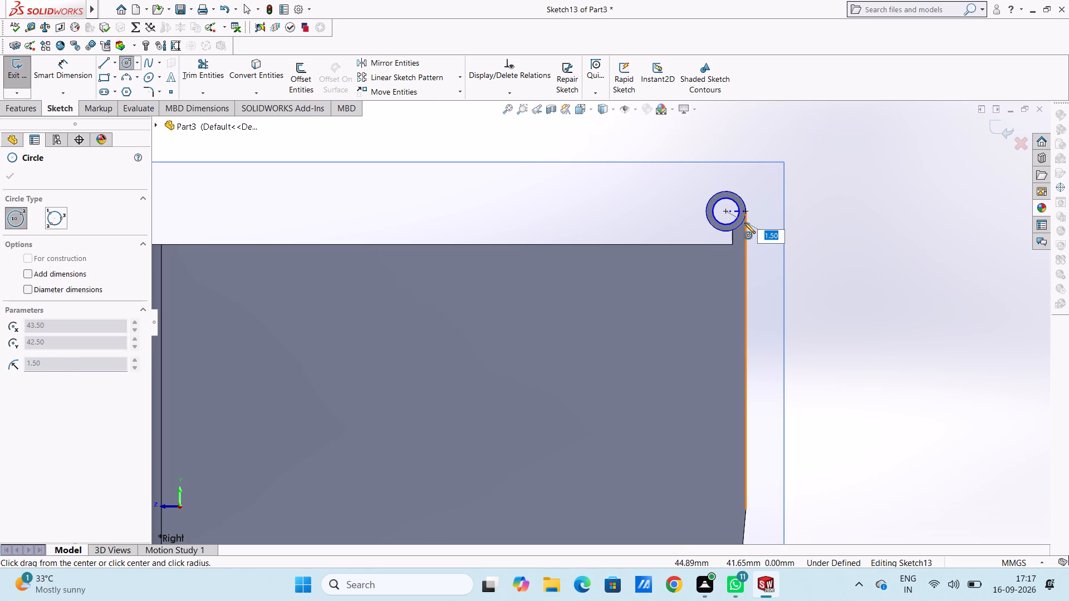
{"action": "left_click", "coordinate": [744, 223]}
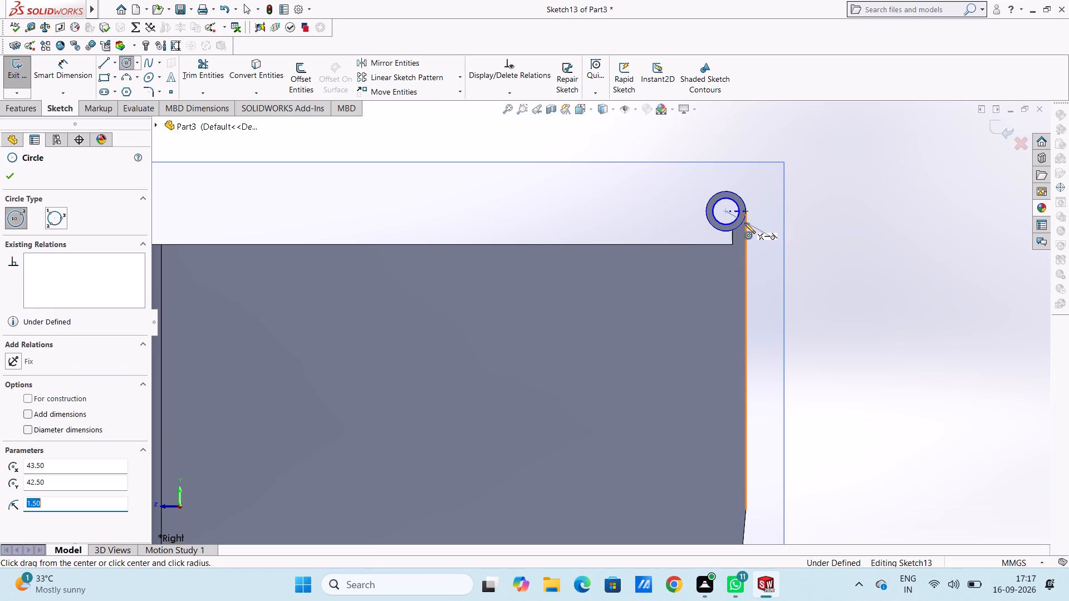
{"action": "key", "text": "Escape"}
{"action": "key", "text": "Escape"}
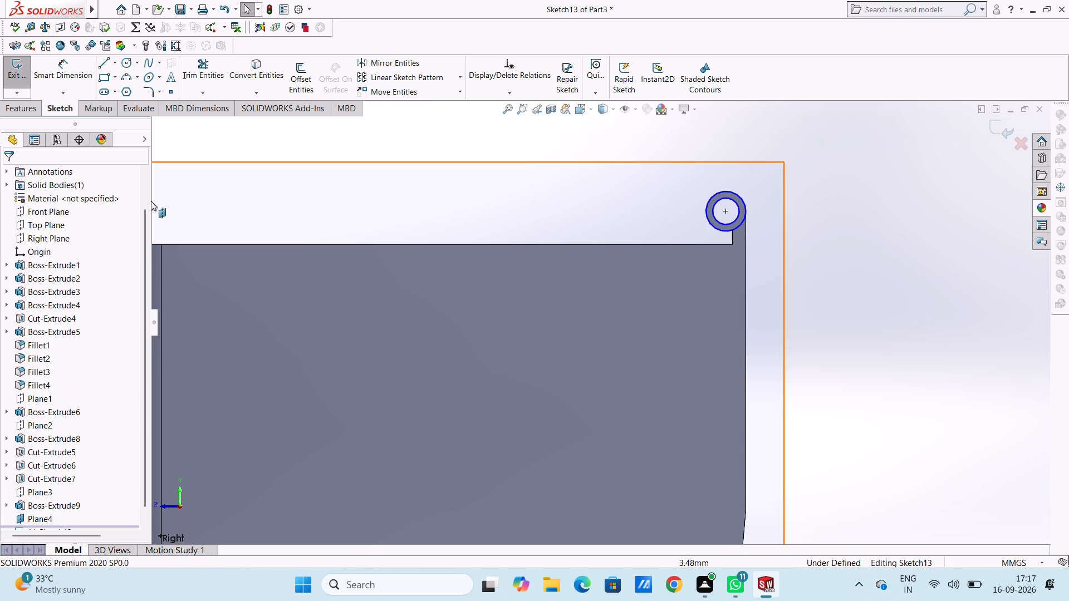
Dimension the outer circle's diameter at 3 mm and the inner circle's diameter at 2 mm.
{"action": "left_click", "coordinate": [69, 73]}
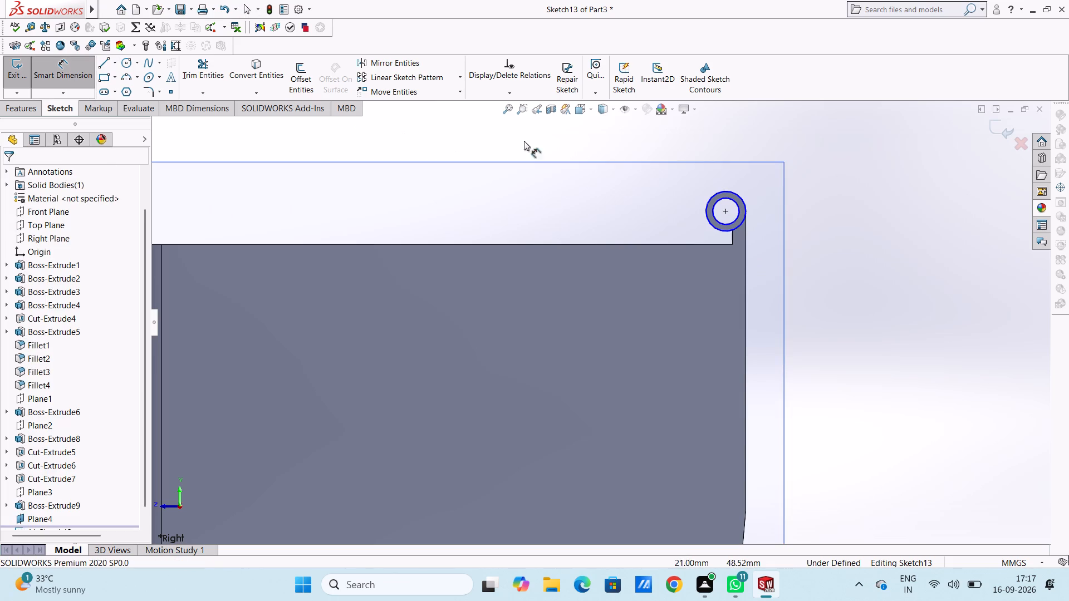
{"action": "left_click", "coordinate": [705, 212]}
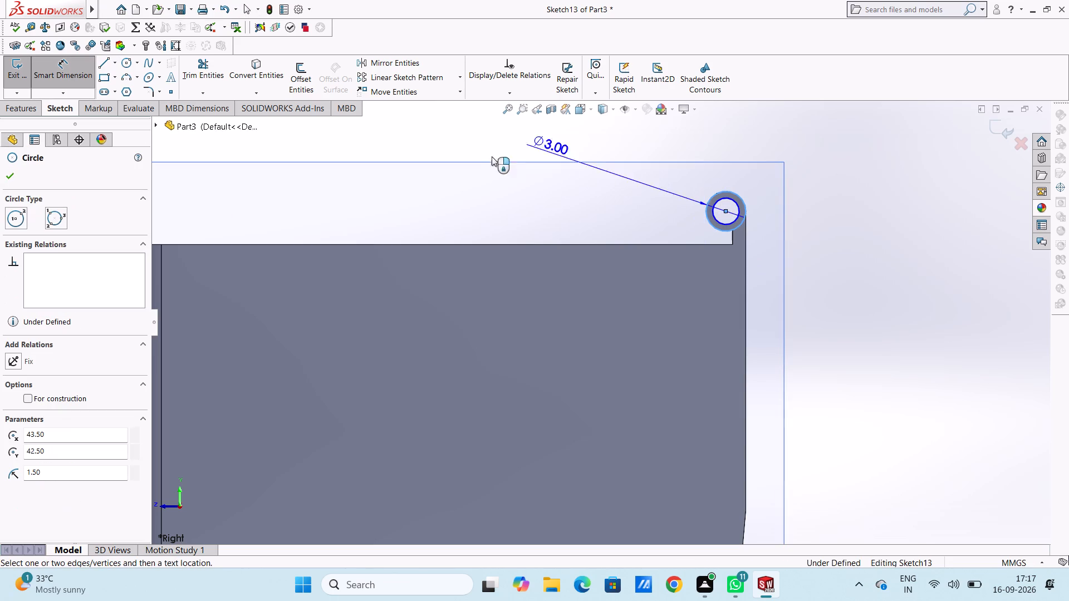
{"action": "left_click", "coordinate": [414, 174]}
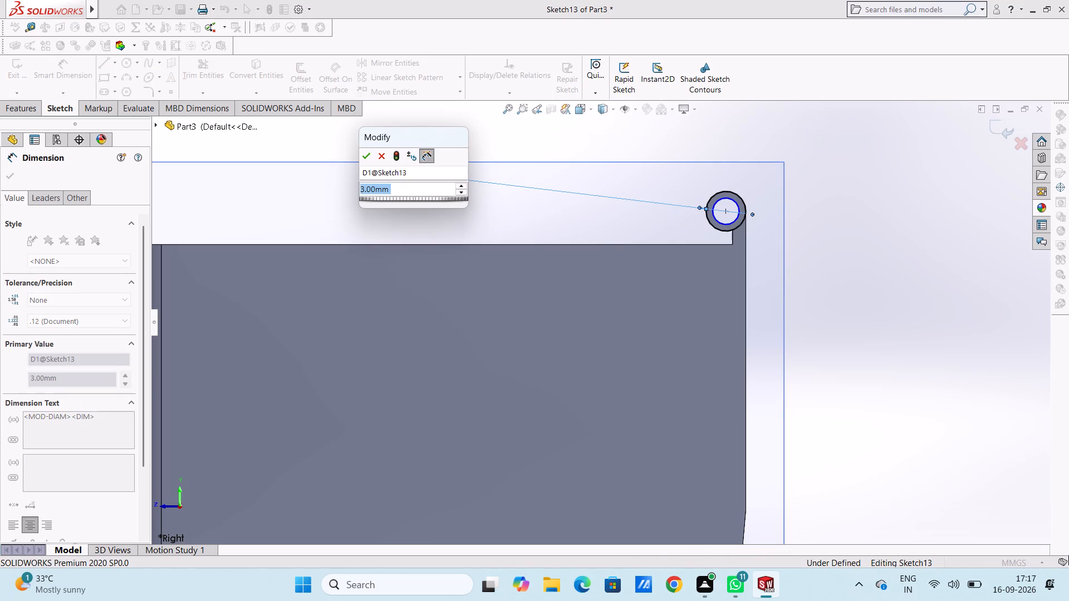
{"action": "left_click", "coordinate": [371, 159]}
{"action": "left_click", "coordinate": [400, 141]}
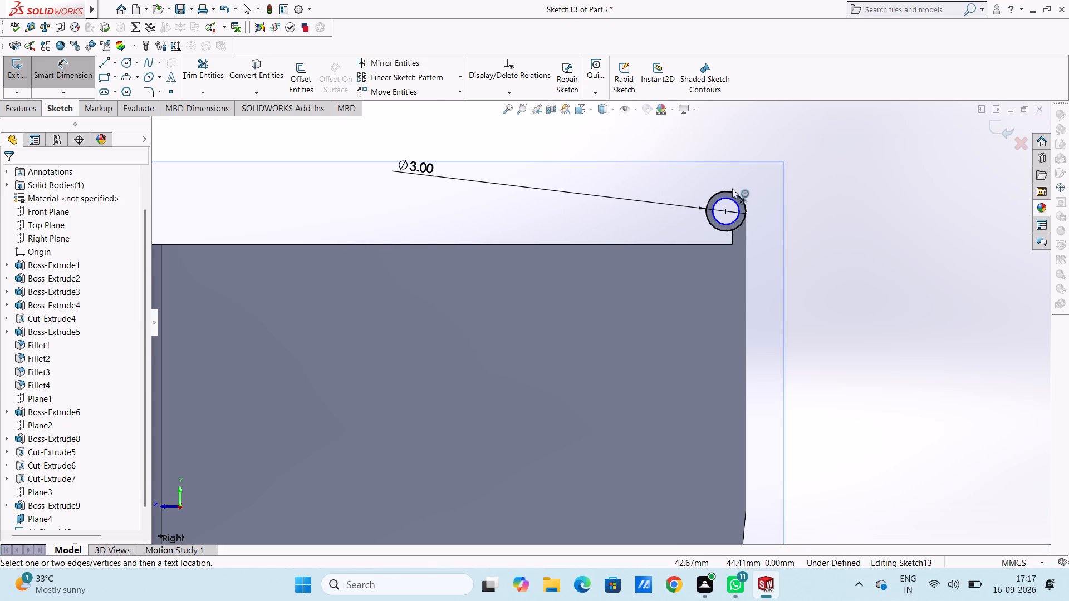
{"action": "left_click", "coordinate": [735, 204]}
{"action": "left_click", "coordinate": [859, 146]}
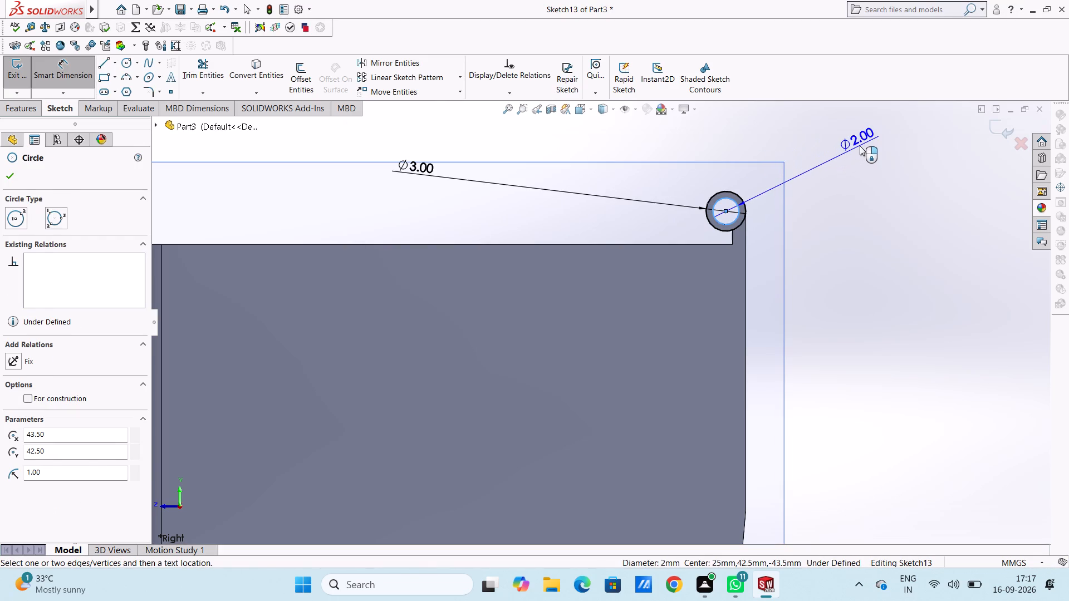
{"action": "left_click", "coordinate": [810, 127]}
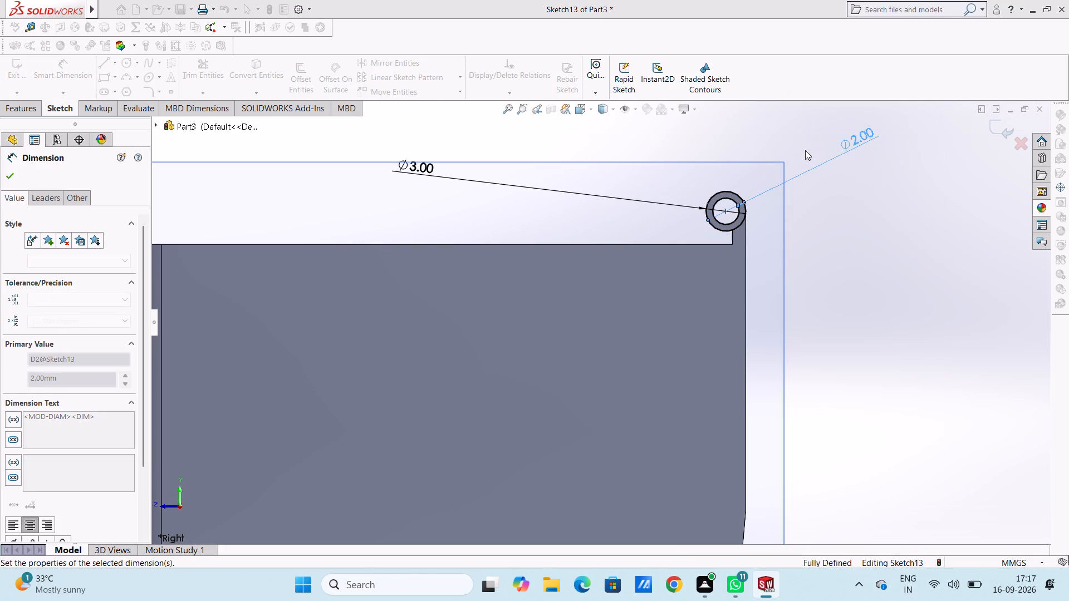
{"action": "left_click", "coordinate": [794, 140]}
{"action": "key", "text": "Escape"}
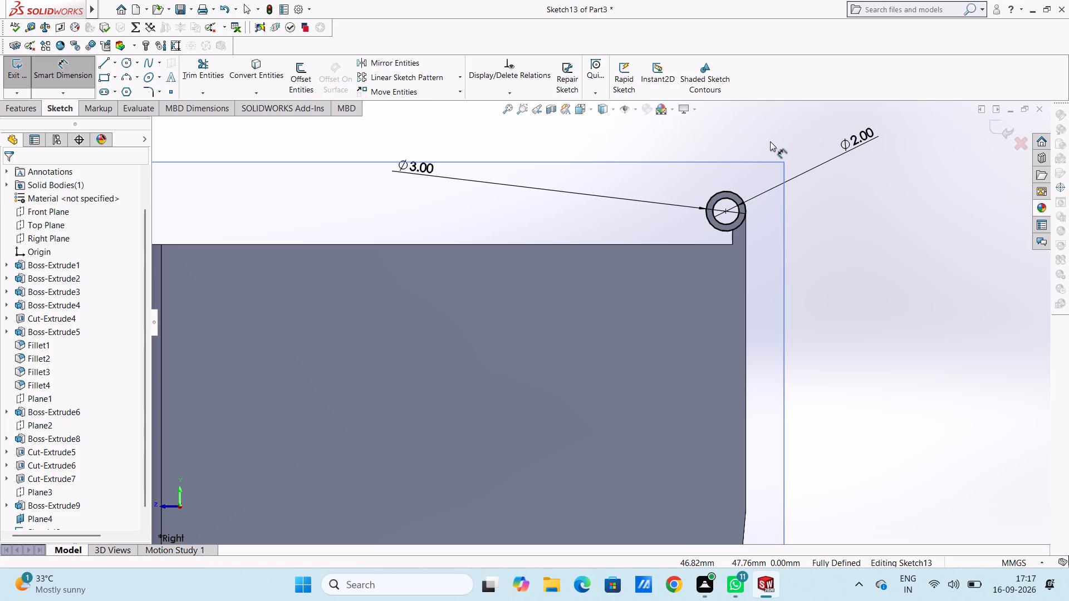
Extrude the ring profile as a boss to a blind depth of 25 mm, reversed to run along the rear tab nearest the Right Plane.
{"action": "key", "text": "ctrl+7"}
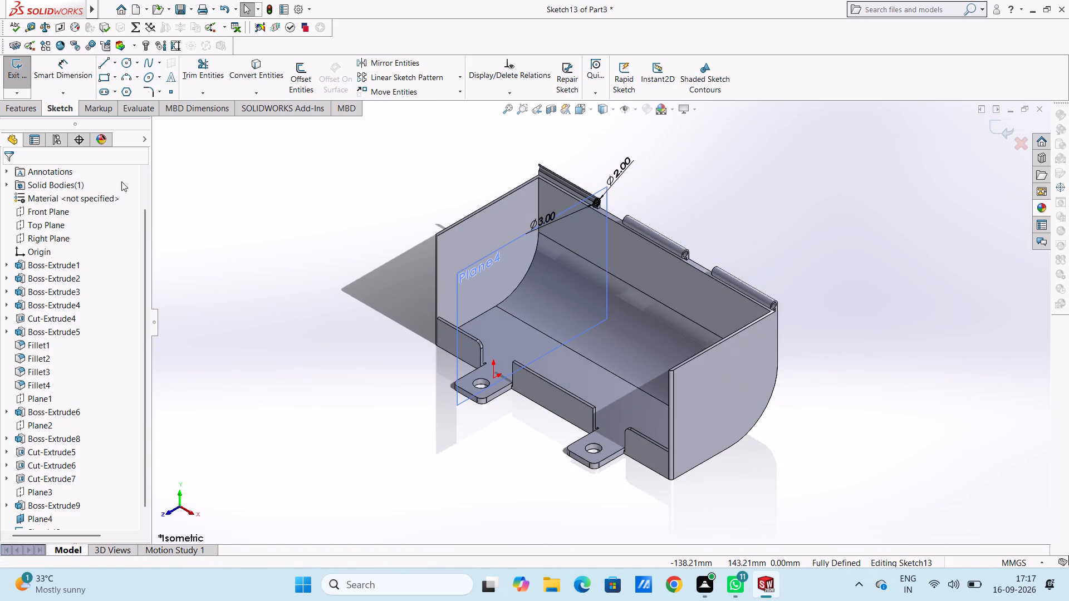
{"action": "left_click", "coordinate": [32, 108]}
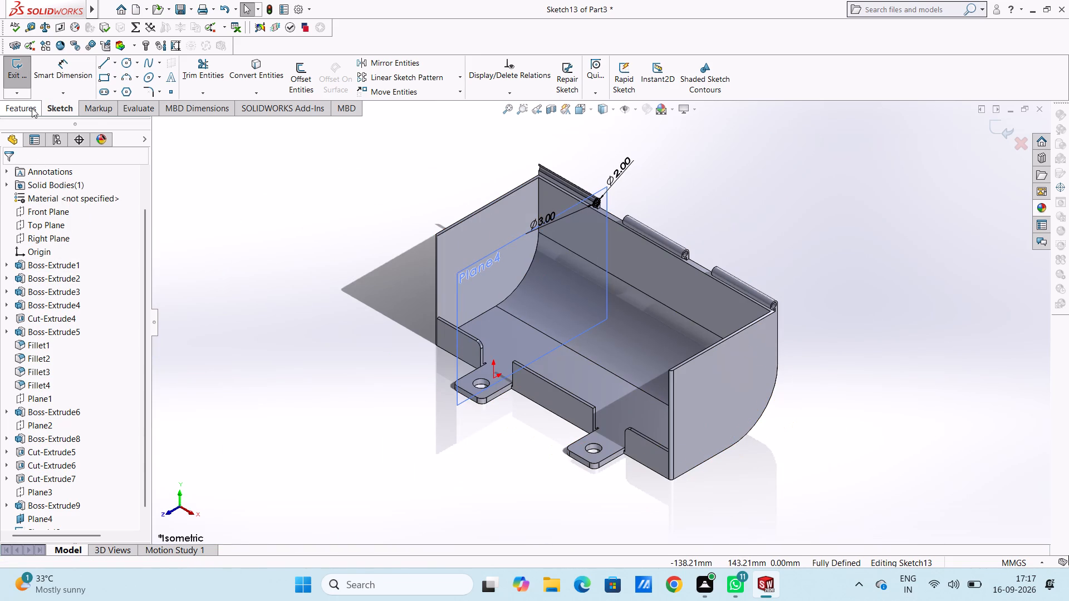
{"action": "left_click", "coordinate": [27, 73]}
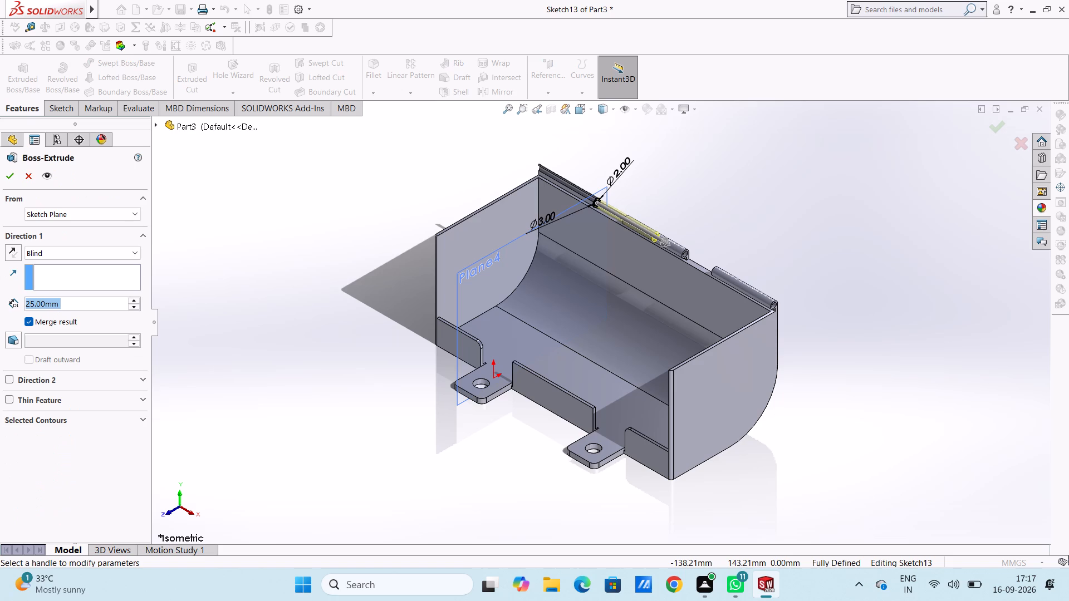
{"action": "left_click", "coordinate": [9, 248]}
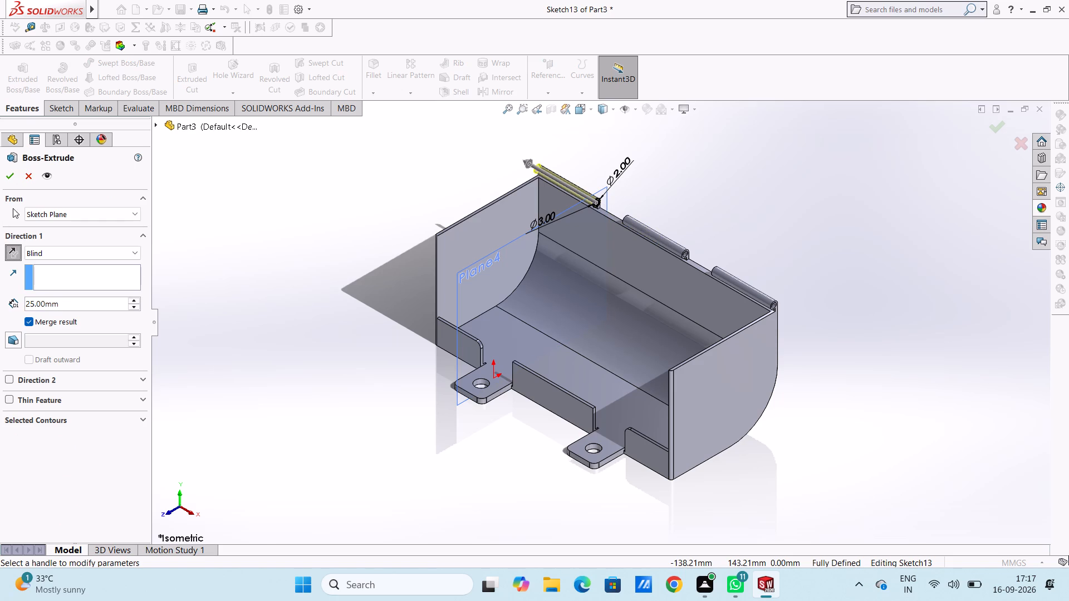
{"action": "left_click", "coordinate": [13, 179]}
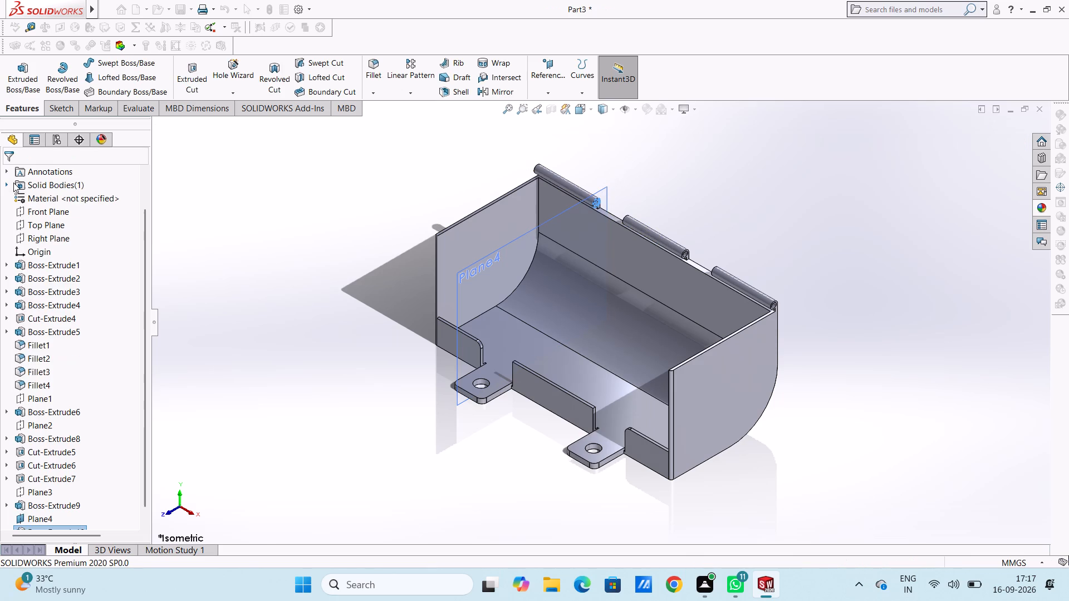
{"action": "left_click", "coordinate": [287, 272]}
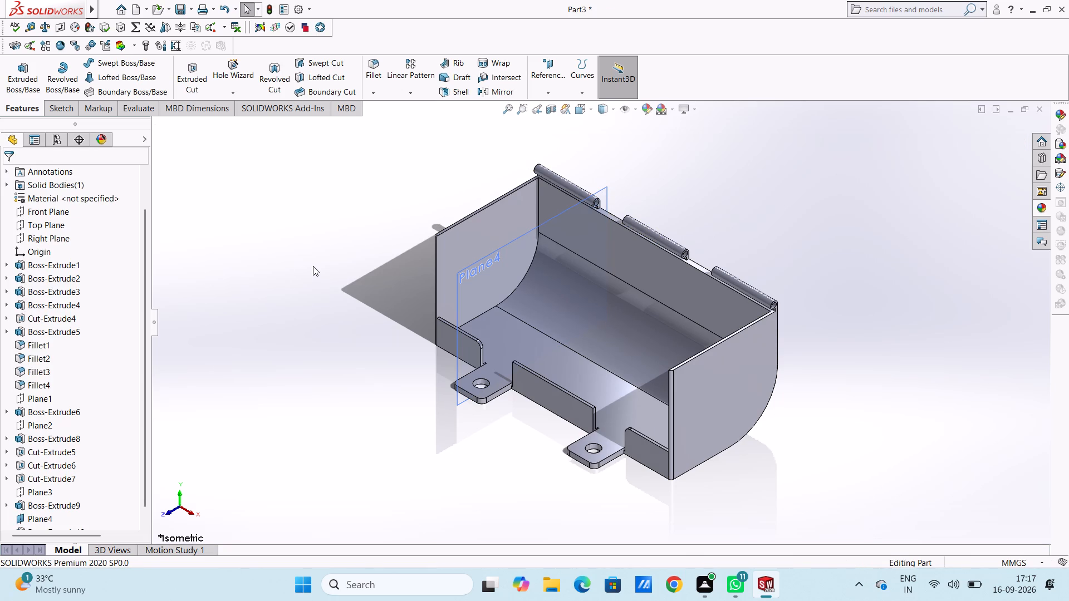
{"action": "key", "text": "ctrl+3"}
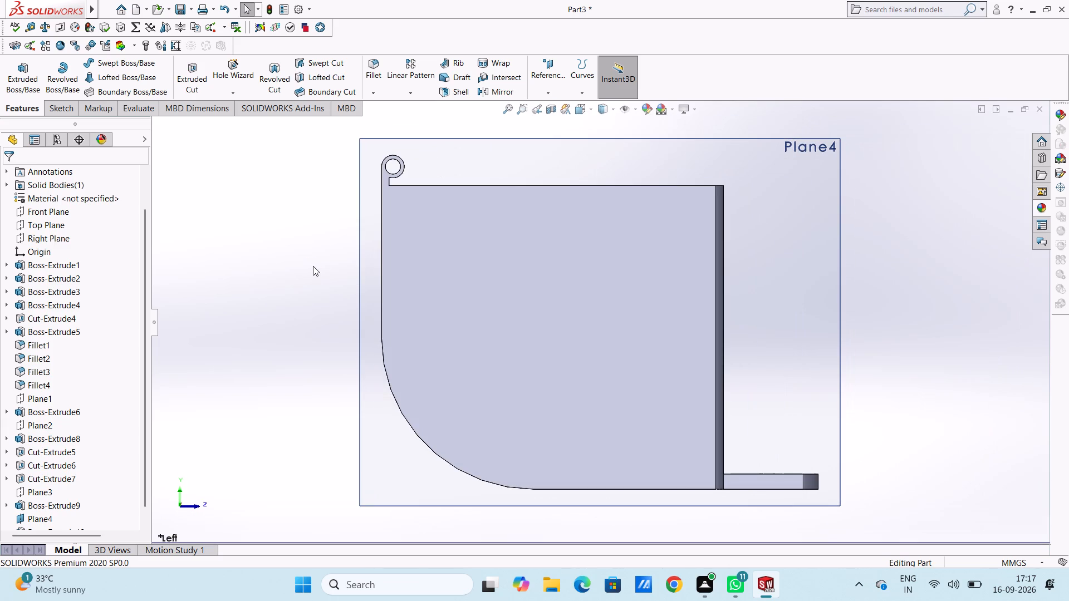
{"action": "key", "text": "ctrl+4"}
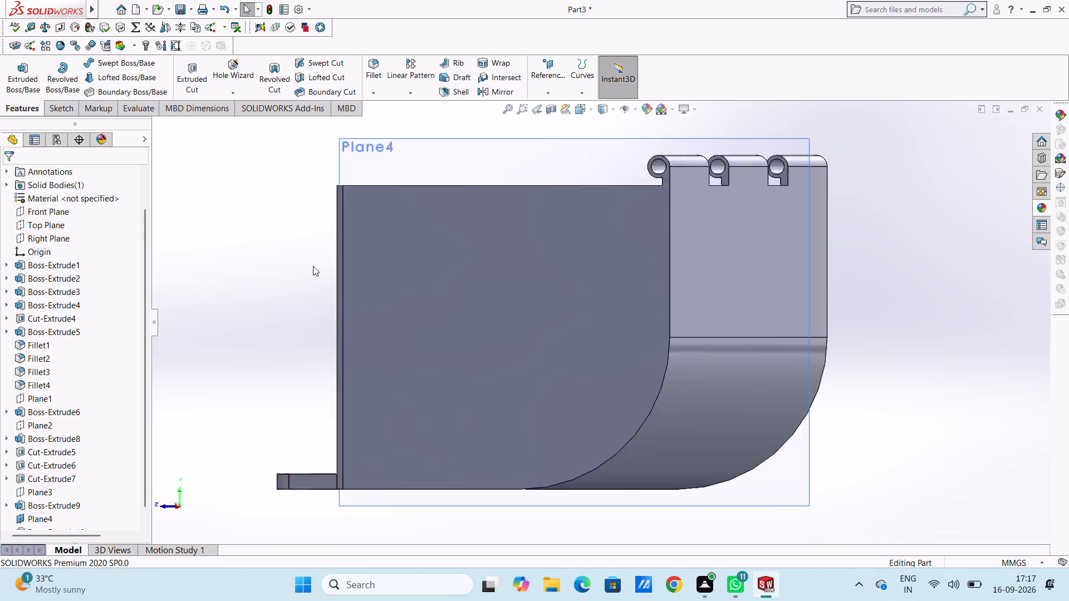
Hide the 25 mm offset reference plane, Plane4, with the part shown in isometric view.
{"action": "key", "text": "ctrl+7"}
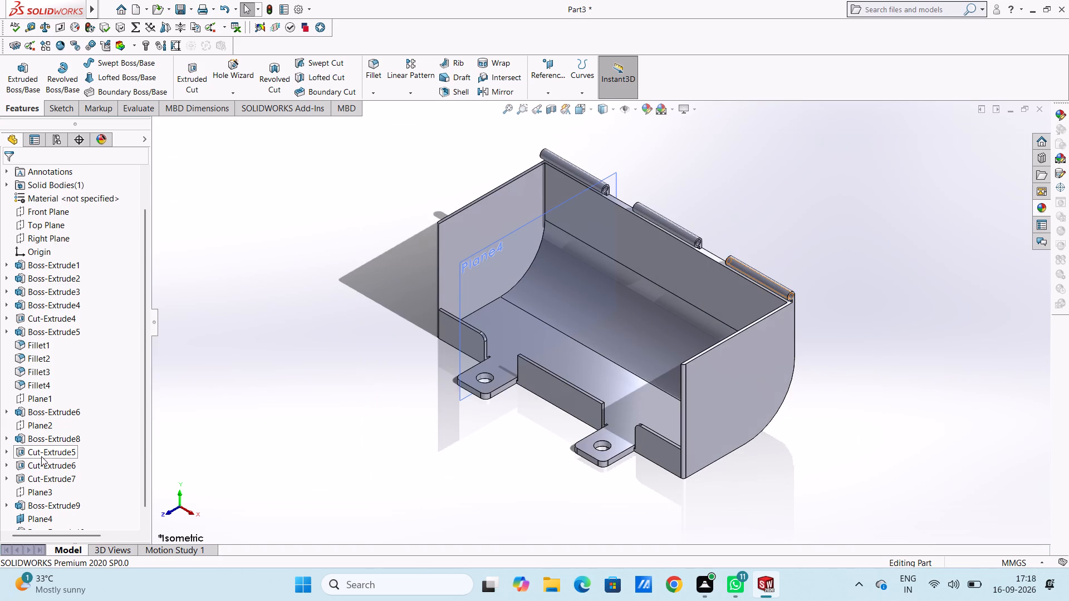
{"action": "scroll", "coordinate": [42, 463], "scroll_direction": "down", "scroll_amount": 5}
{"action": "left_click", "coordinate": [45, 505]}
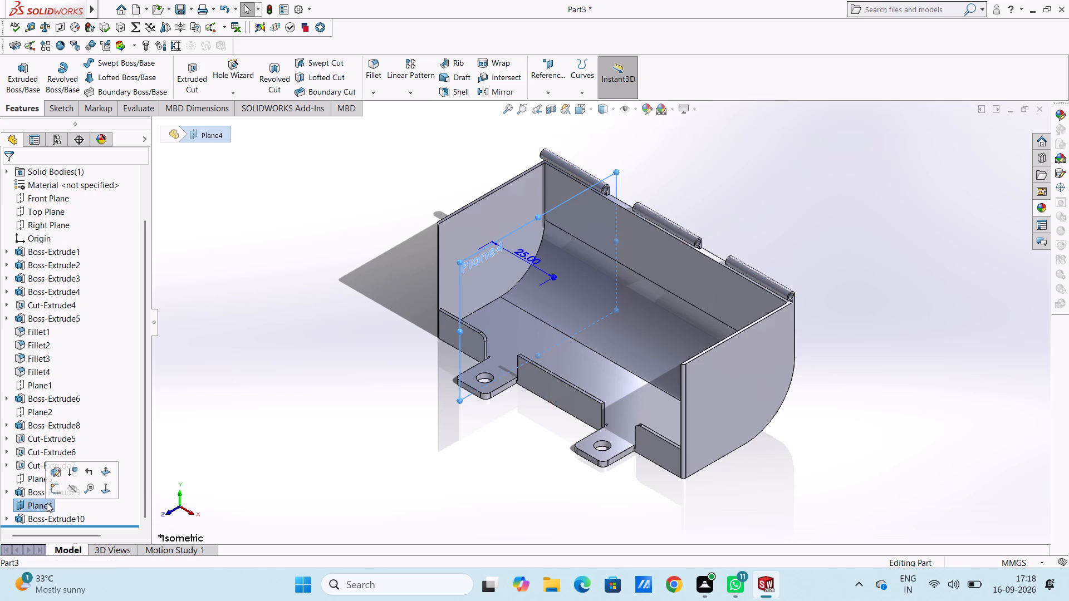
{"action": "left_click", "coordinate": [76, 489]}
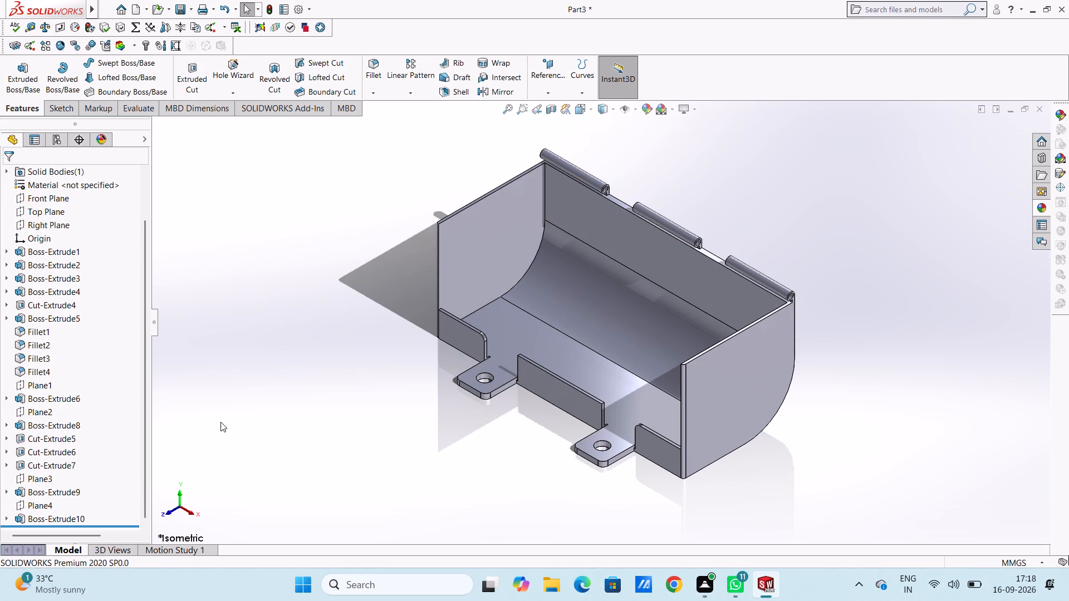
Colour the whole part a medium light green from the standard colour swatches.
{"action": "scroll", "coordinate": [220, 422], "scroll_direction": "up", "scroll_amount": 1}
{"action": "scroll", "coordinate": [221, 422], "scroll_direction": "down", "scroll_amount": 1}
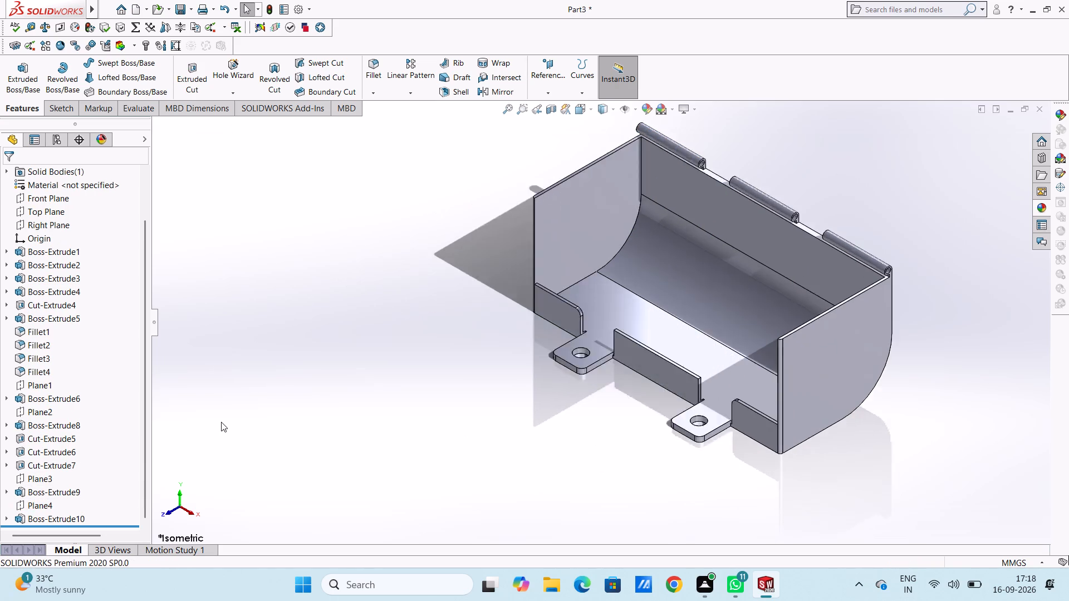
{"action": "scroll", "coordinate": [221, 422], "scroll_direction": "down", "scroll_amount": 2}
{"action": "scroll", "coordinate": [221, 422], "scroll_direction": "up", "scroll_amount": 5}
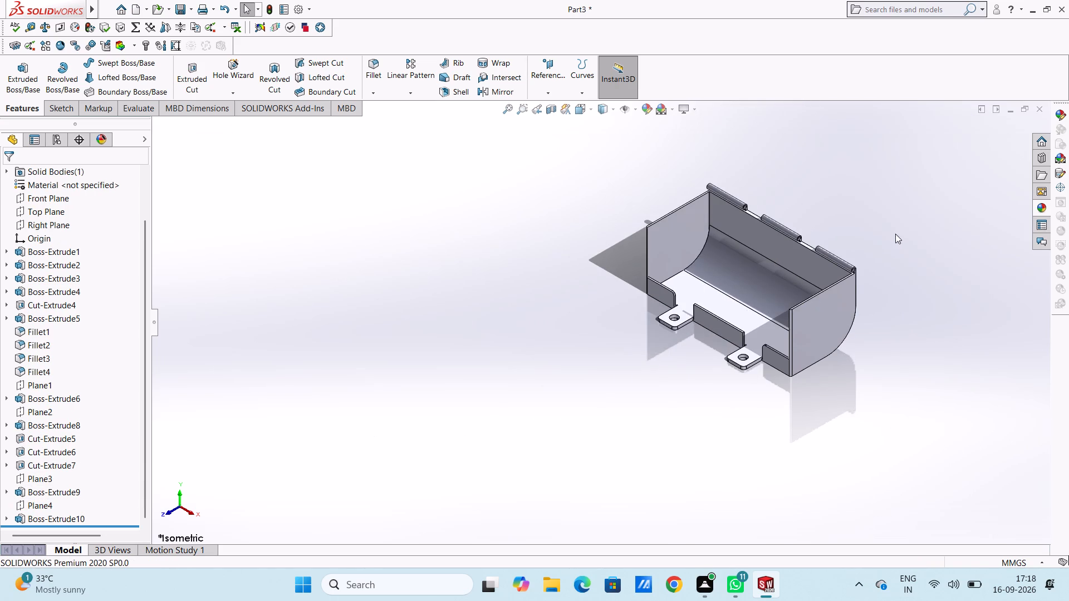
{"action": "scroll", "coordinate": [897, 240], "scroll_direction": "down", "scroll_amount": 3}
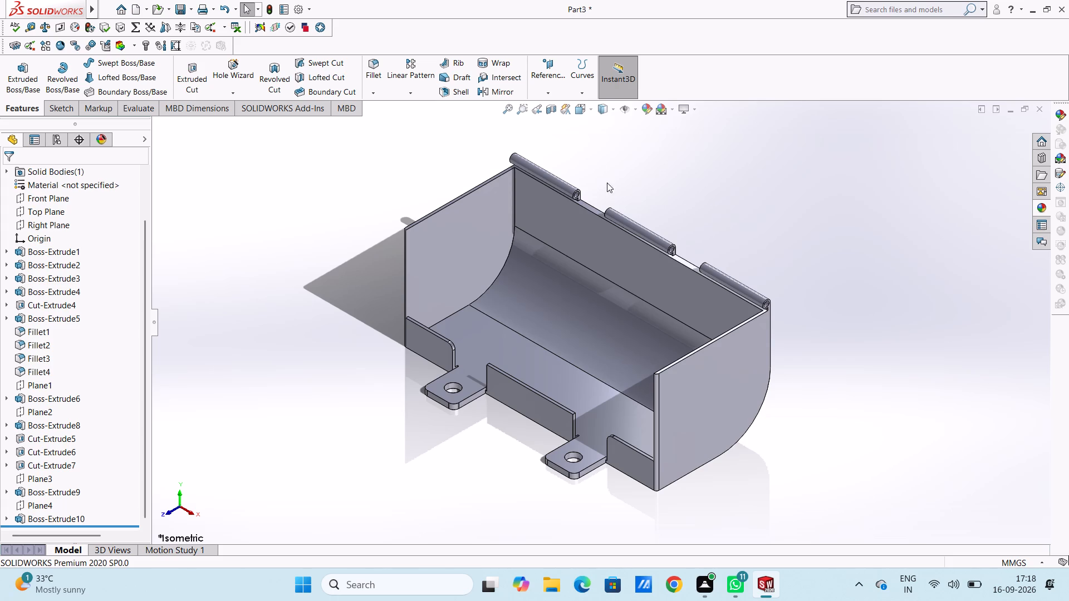
{"action": "left_click", "coordinate": [644, 105]}
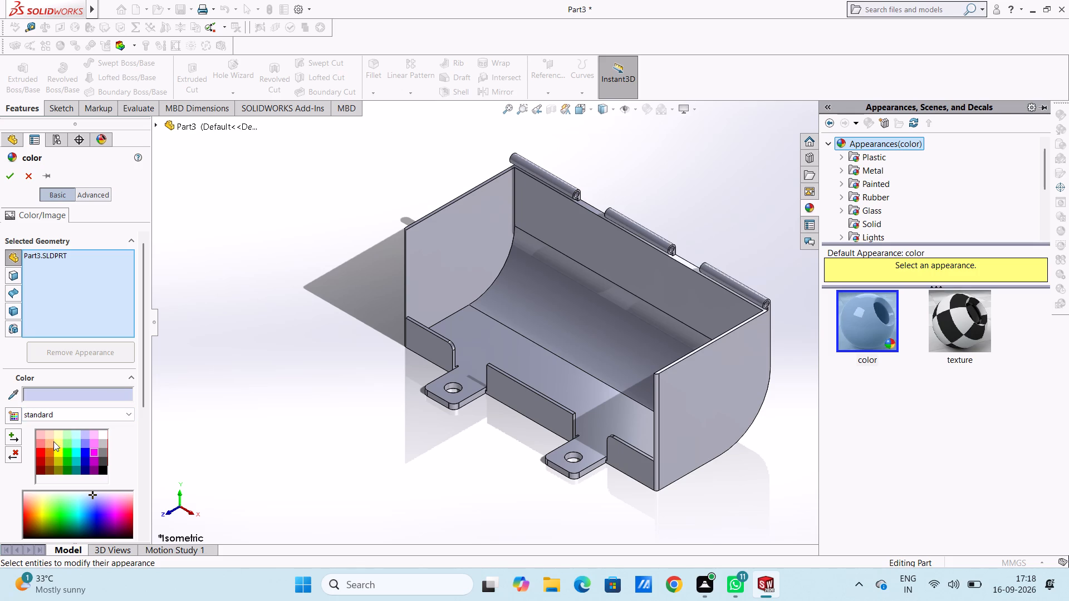
{"action": "left_click", "coordinate": [102, 459]}
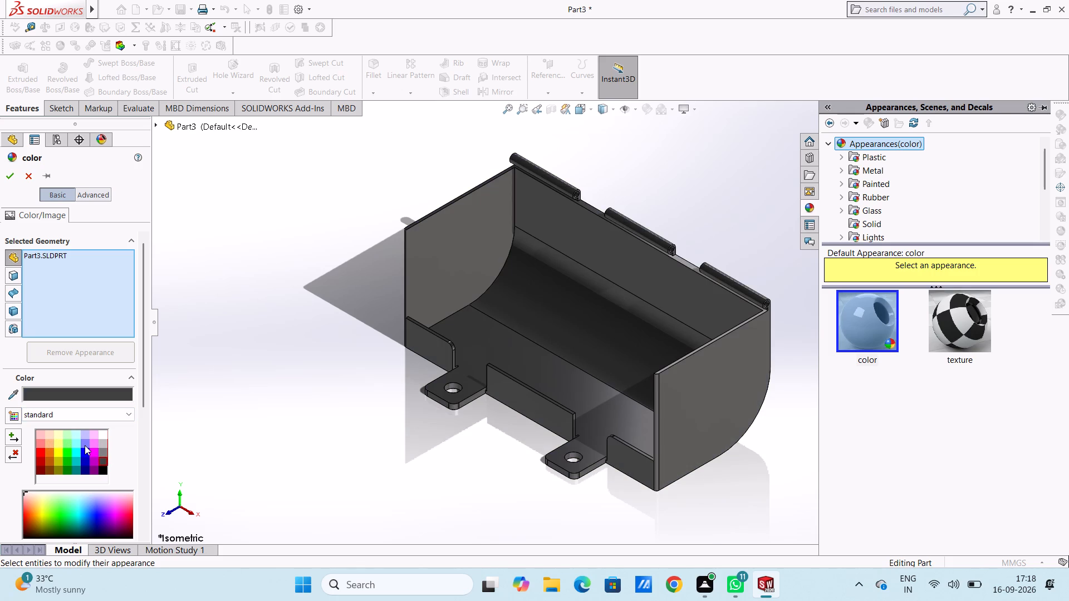
{"action": "left_click", "coordinate": [85, 445]}
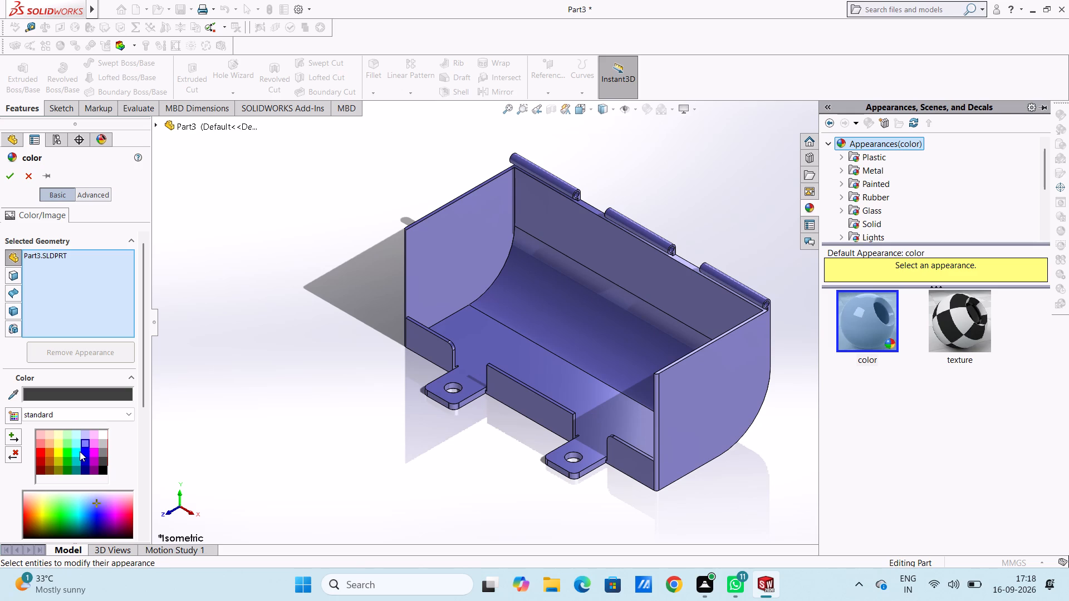
{"action": "left_click", "coordinate": [71, 437]}
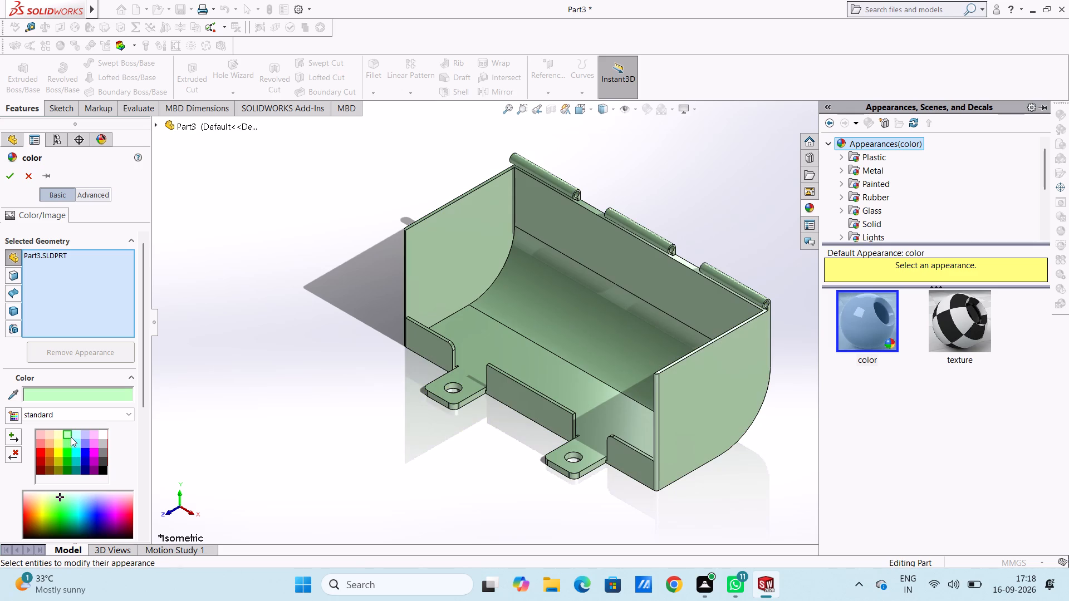
{"action": "left_click", "coordinate": [66, 447]}
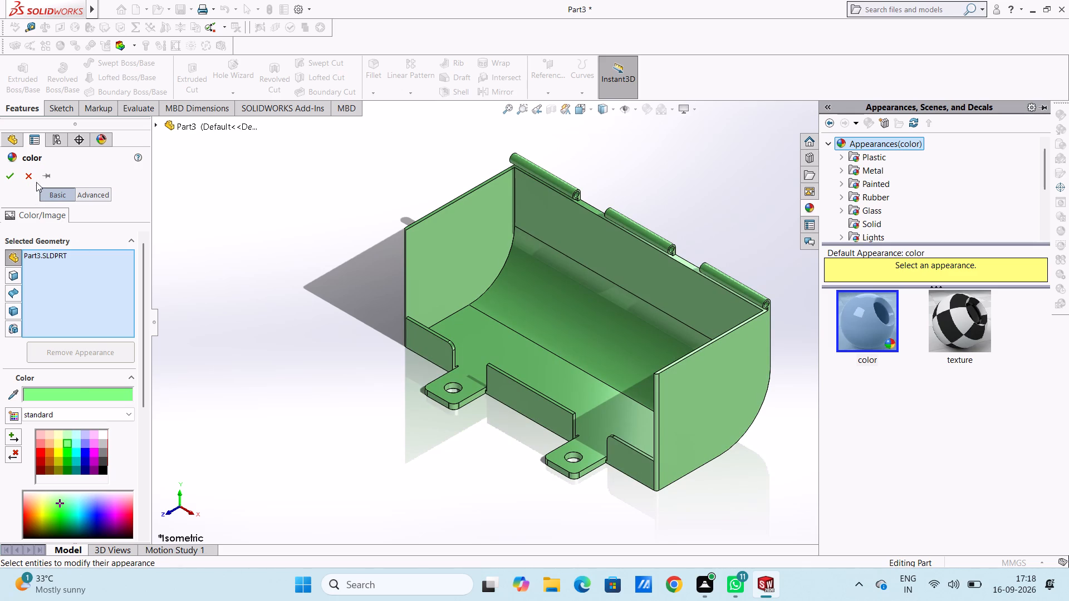
{"action": "left_click", "coordinate": [11, 176]}
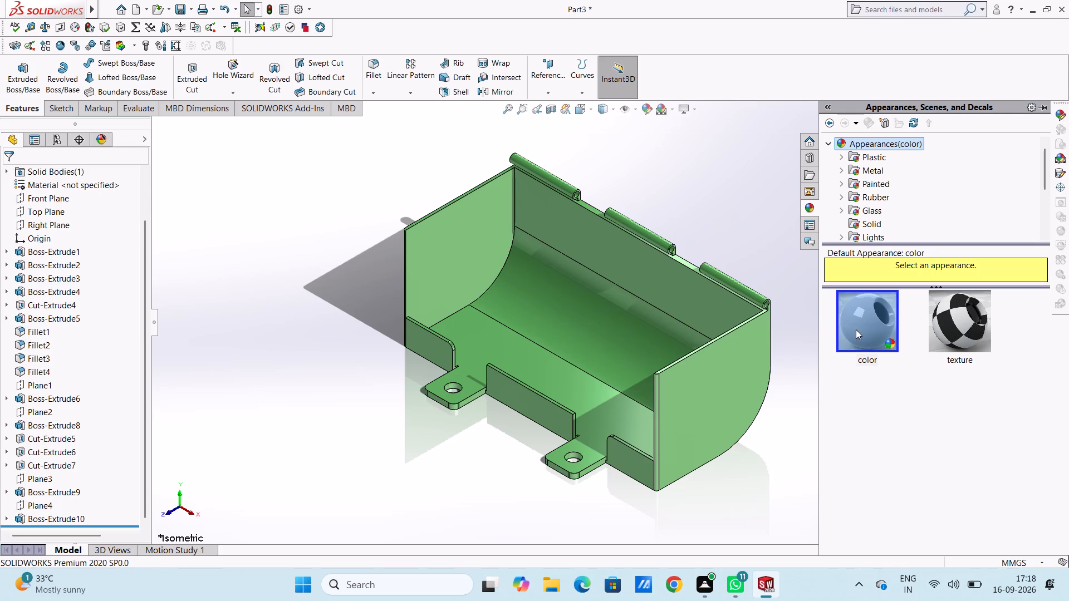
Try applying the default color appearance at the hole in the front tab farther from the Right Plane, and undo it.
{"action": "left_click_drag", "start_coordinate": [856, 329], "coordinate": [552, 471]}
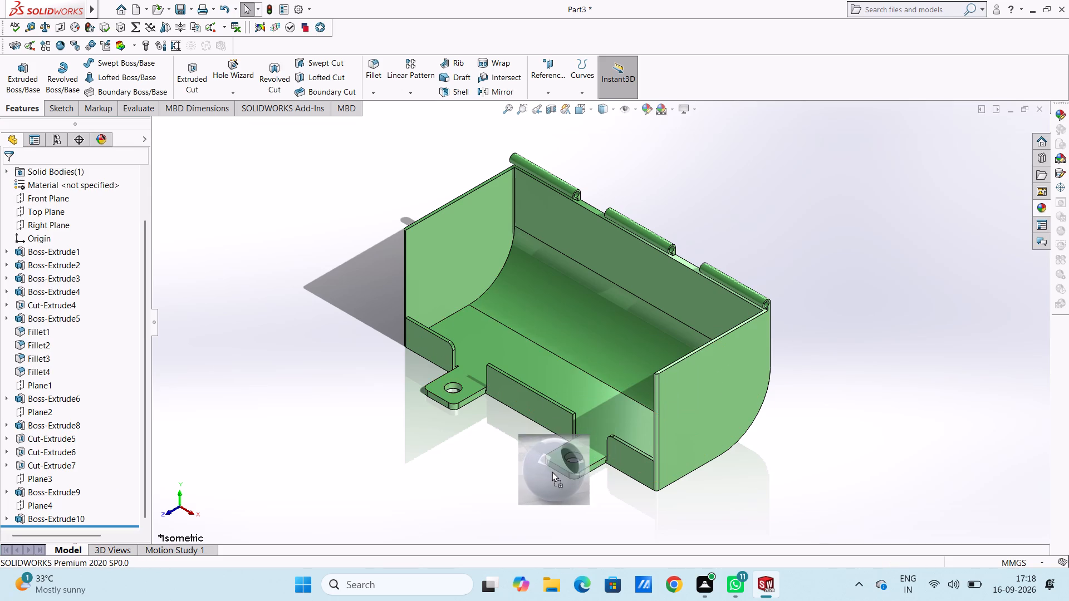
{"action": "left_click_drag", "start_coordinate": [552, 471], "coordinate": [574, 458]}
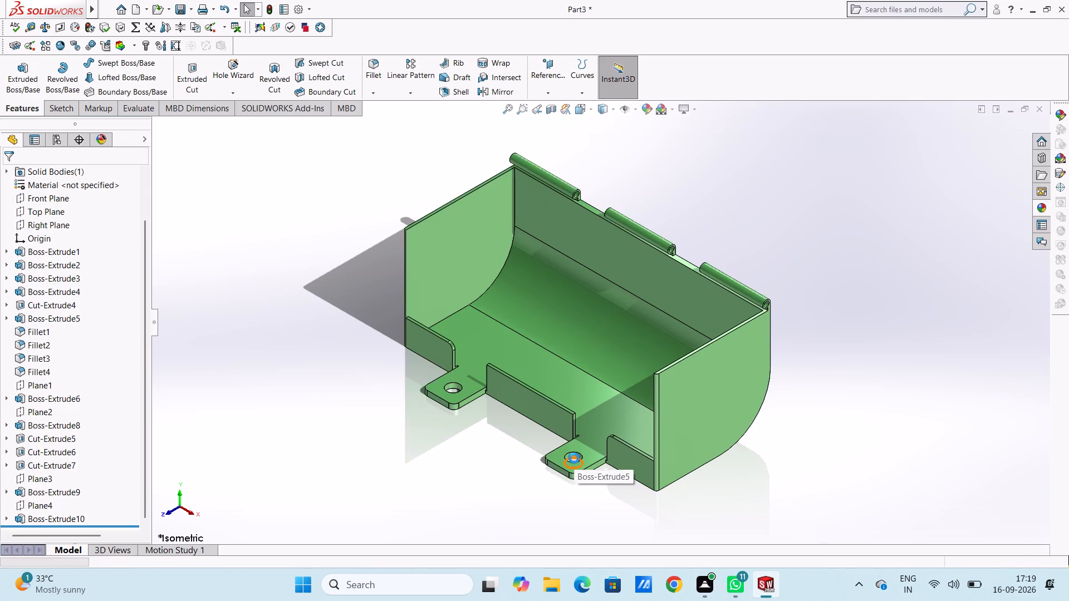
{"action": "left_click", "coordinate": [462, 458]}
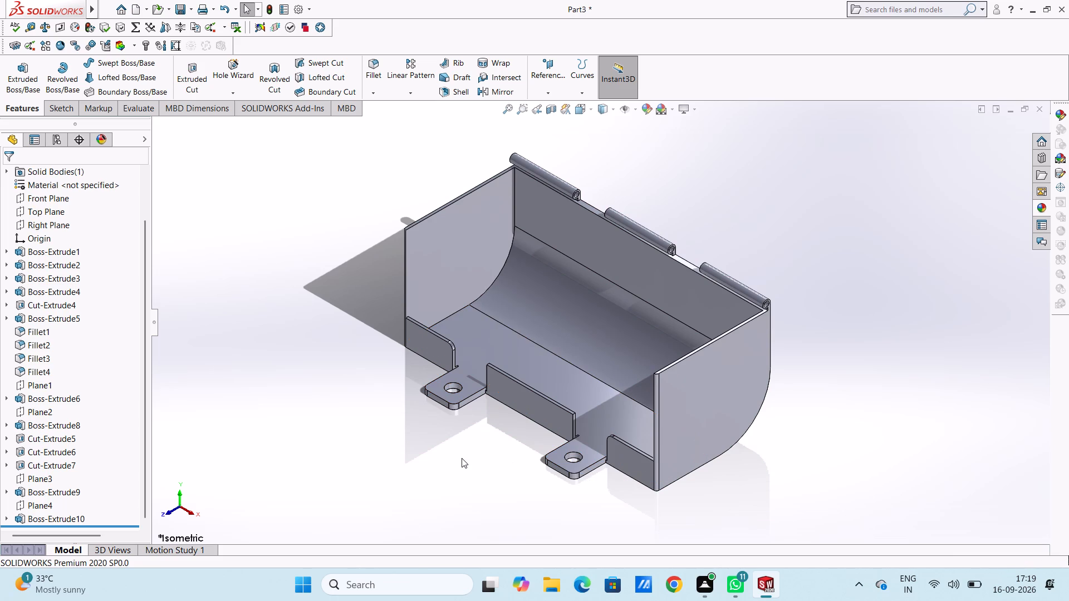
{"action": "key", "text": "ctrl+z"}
Apply the default color appearance to only the inner hole face of each of the two front tabs.
{"action": "scroll", "coordinate": [606, 441], "scroll_direction": "down", "scroll_amount": 2}
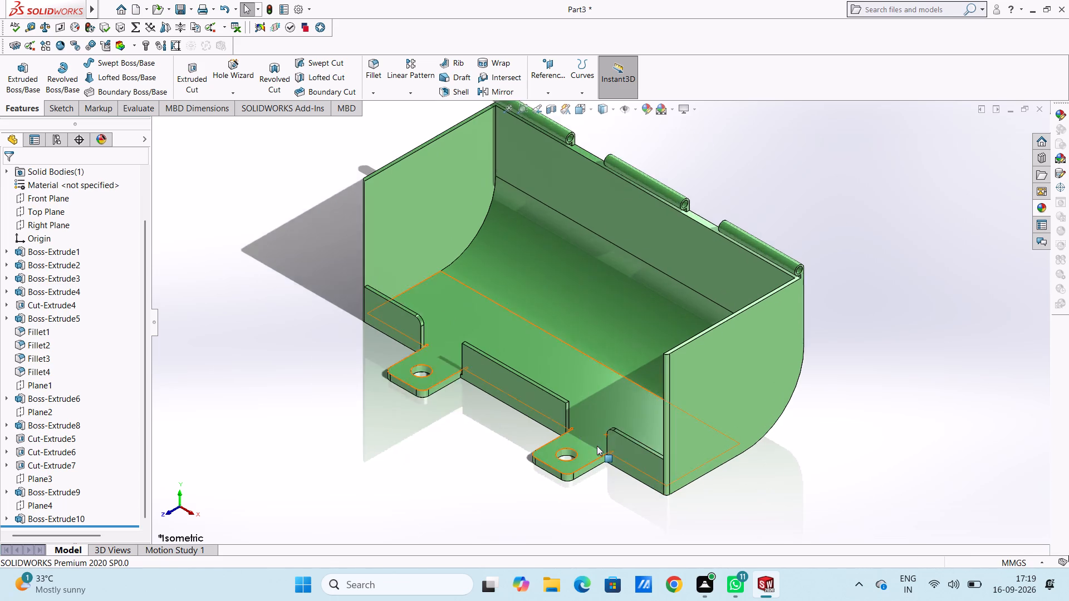
{"action": "scroll", "coordinate": [597, 446], "scroll_direction": "down", "scroll_amount": 2}
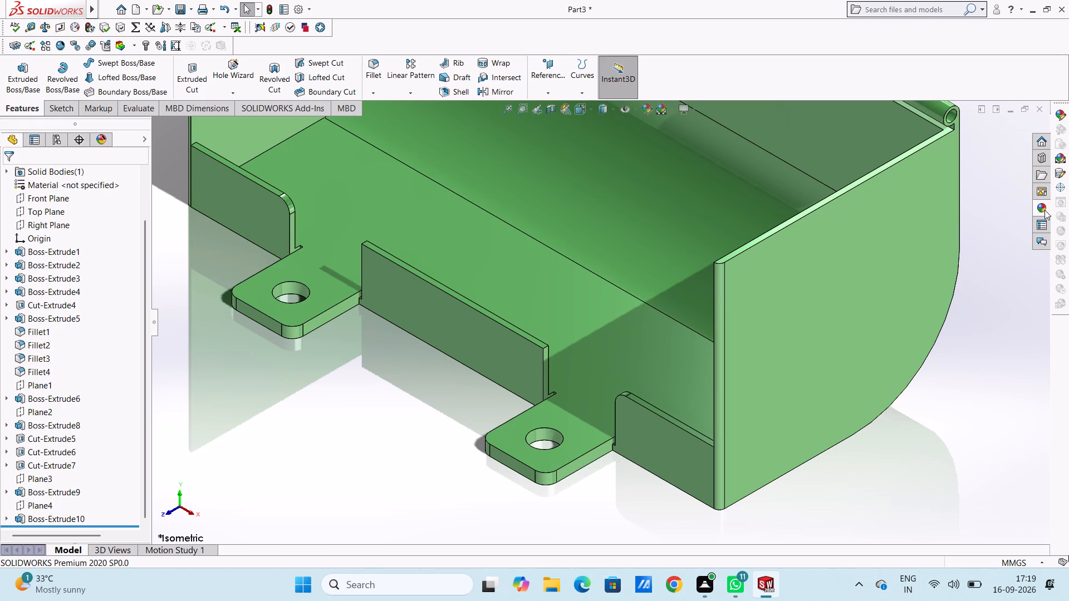
{"action": "left_click", "coordinate": [1047, 208]}
{"action": "left_click_drag", "start_coordinate": [860, 329], "coordinate": [611, 378]}
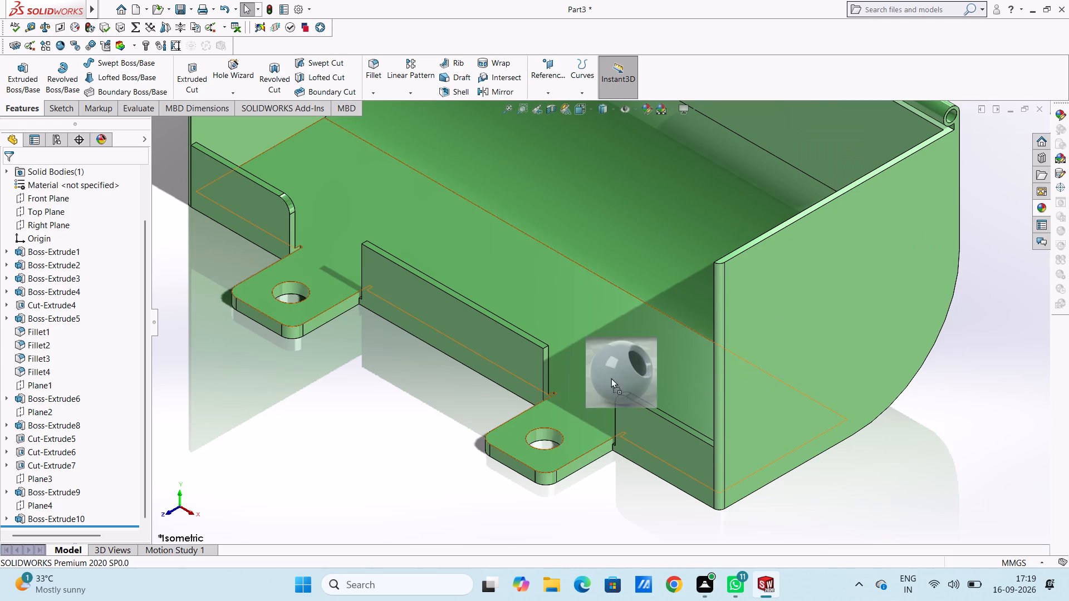
{"action": "left_click_drag", "start_coordinate": [611, 378], "coordinate": [546, 436]}
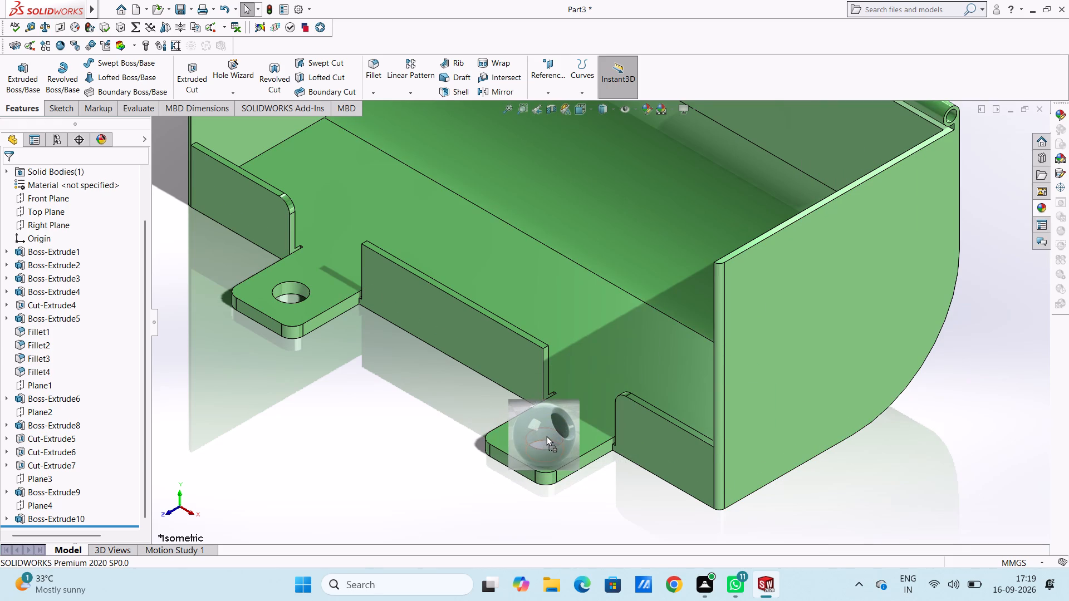
{"action": "left_click_drag", "start_coordinate": [546, 436], "coordinate": [547, 437]}
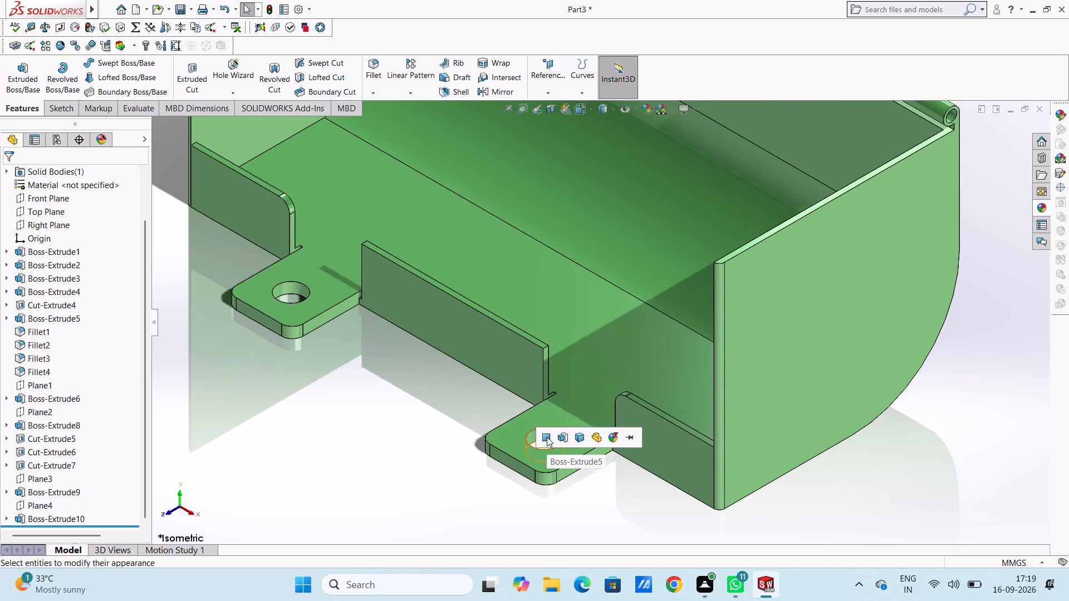
{"action": "left_click", "coordinate": [547, 437]}
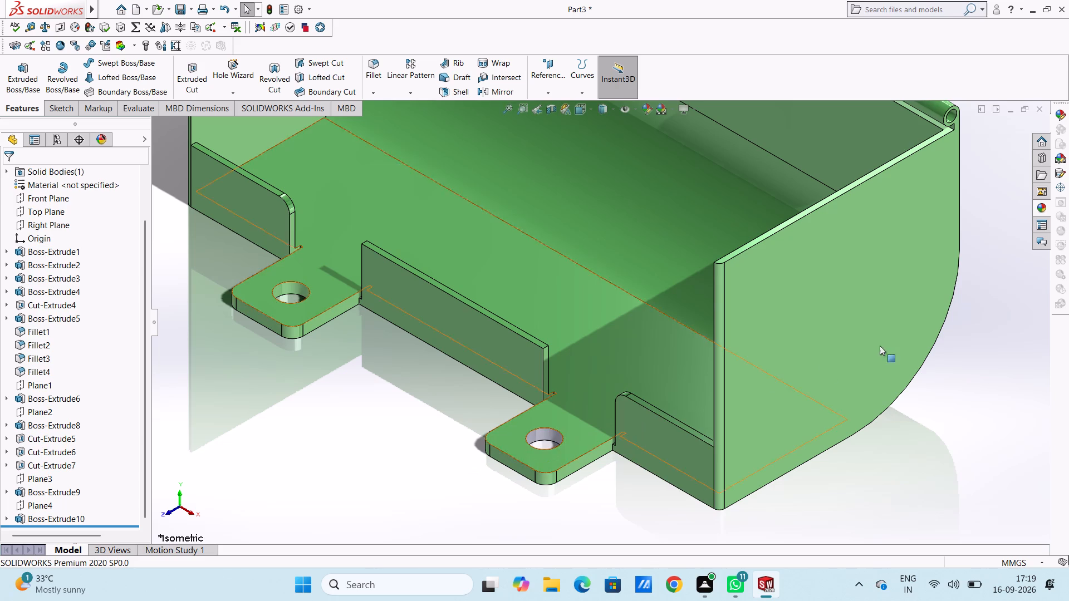
{"action": "left_click", "coordinate": [1043, 208]}
{"action": "left_click_drag", "start_coordinate": [866, 334], "coordinate": [866, 334]}
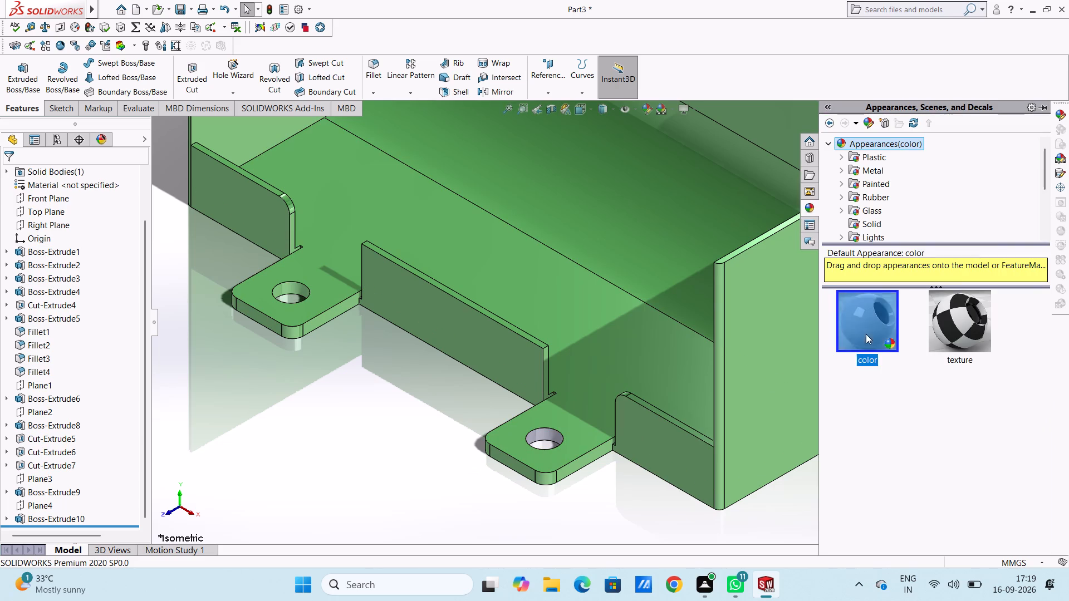
{"action": "left_click_drag", "start_coordinate": [866, 334], "coordinate": [293, 292]}
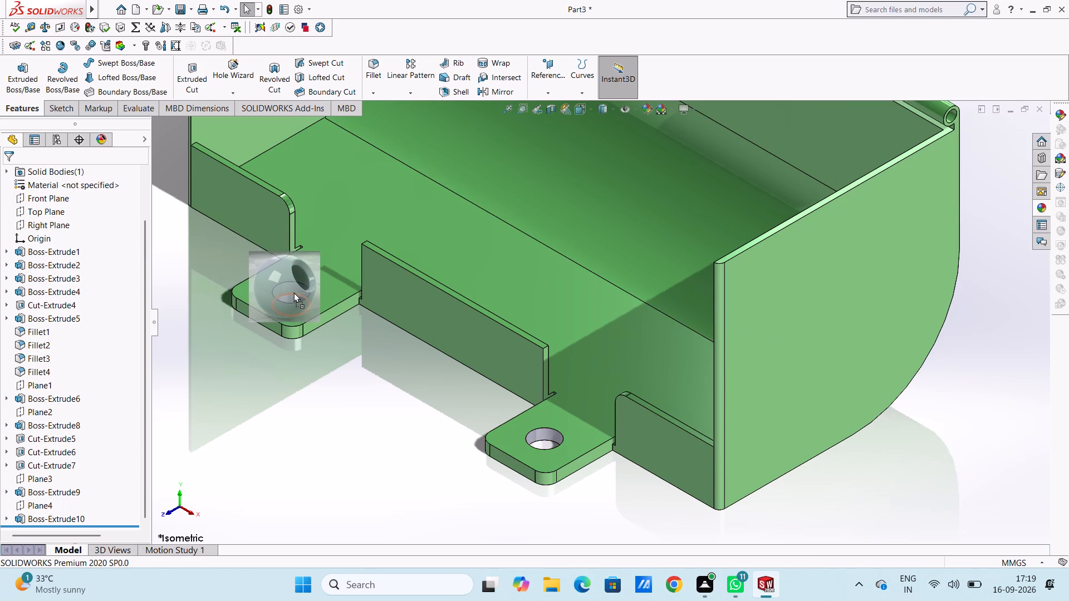
{"action": "left_click_drag", "start_coordinate": [293, 292], "coordinate": [295, 289]}
{"action": "left_click", "coordinate": [295, 289]}
Apply the default color appearance to the inner bore faces of the hinge barrel farthest from the Right Plane and the middle barrel.
{"action": "scroll", "coordinate": [268, 368], "scroll_direction": "up", "scroll_amount": 1}
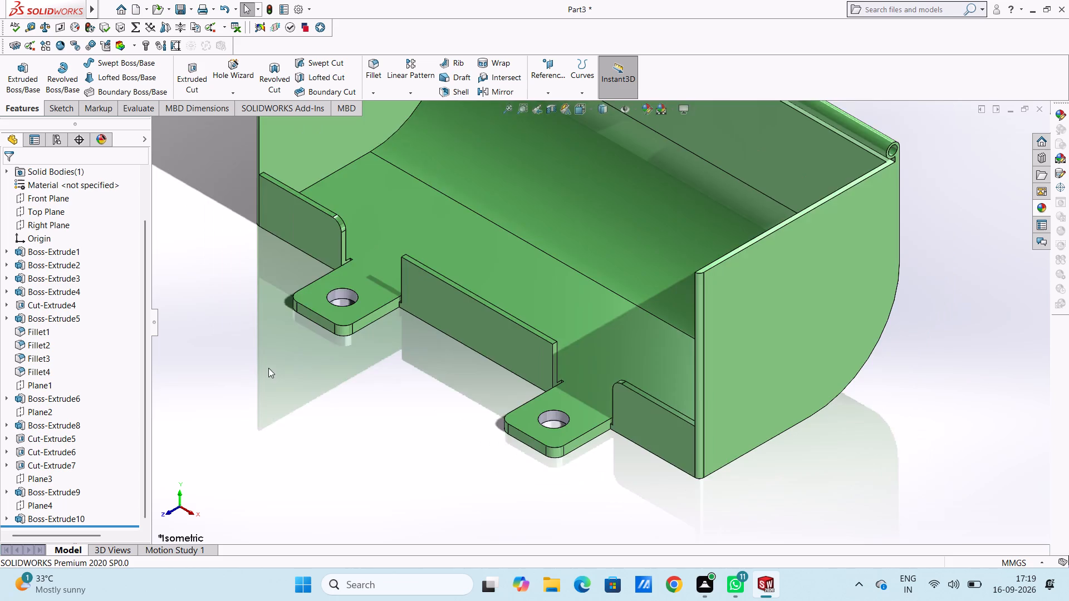
{"action": "scroll", "coordinate": [268, 368], "scroll_direction": "up", "scroll_amount": 4}
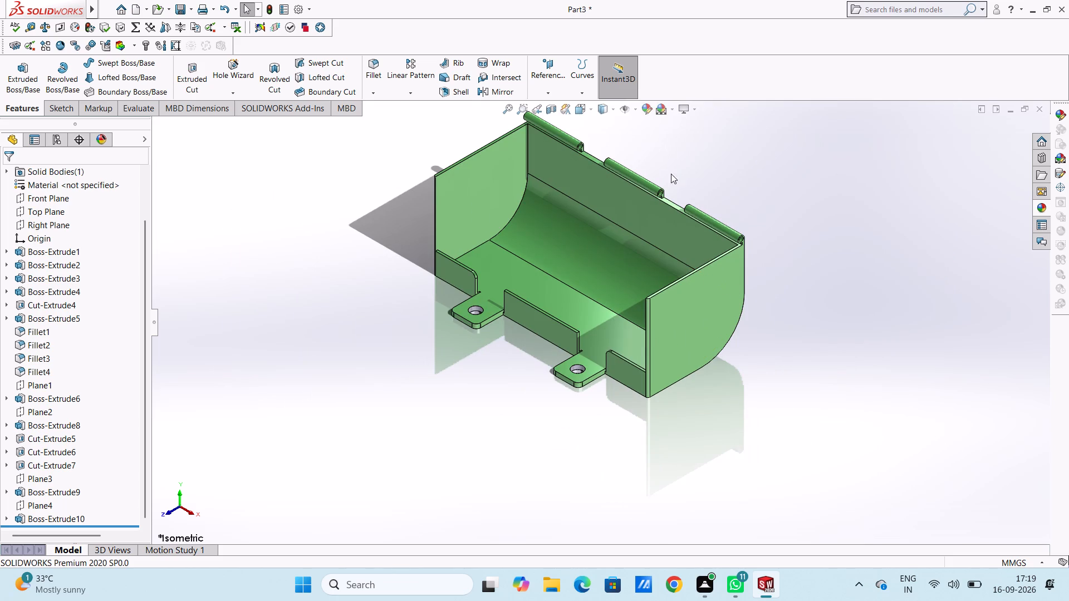
{"action": "scroll", "coordinate": [684, 190], "scroll_direction": "down", "scroll_amount": 7}
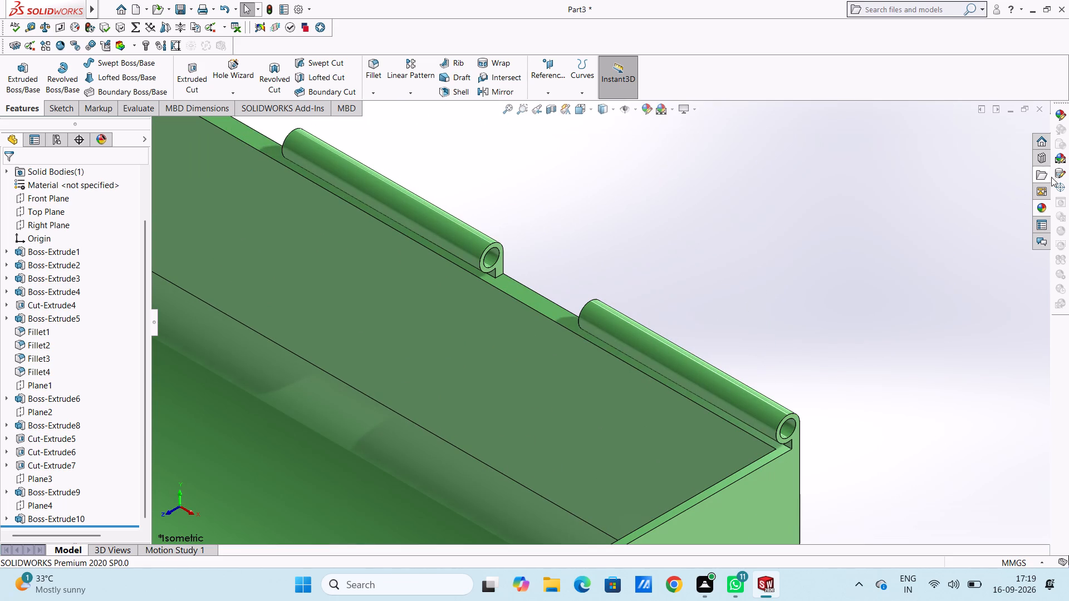
{"action": "left_click", "coordinate": [1036, 205]}
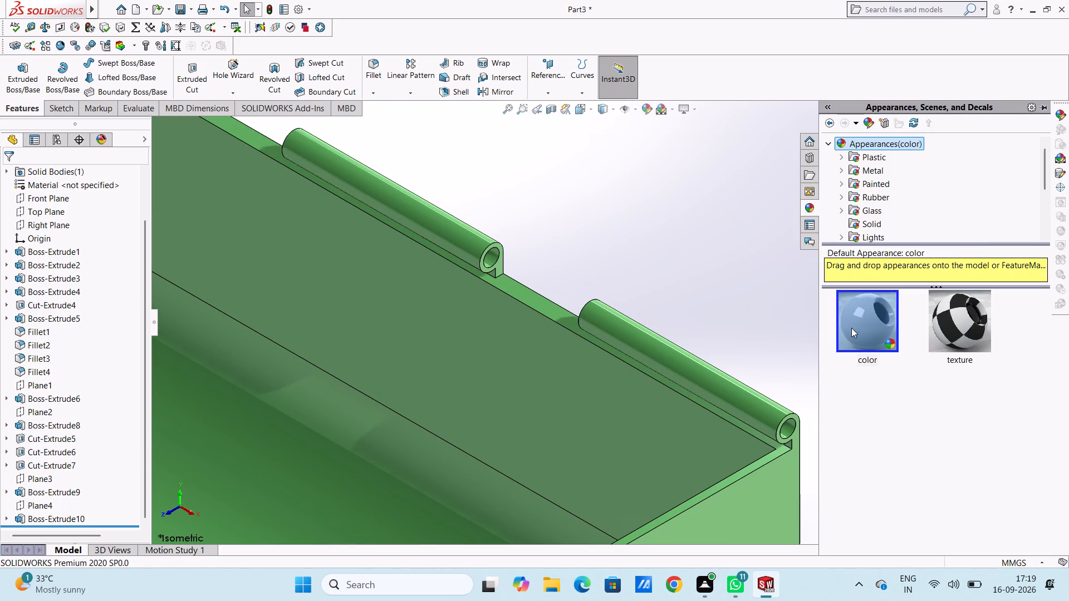
{"action": "left_click_drag", "start_coordinate": [849, 331], "coordinate": [784, 421]}
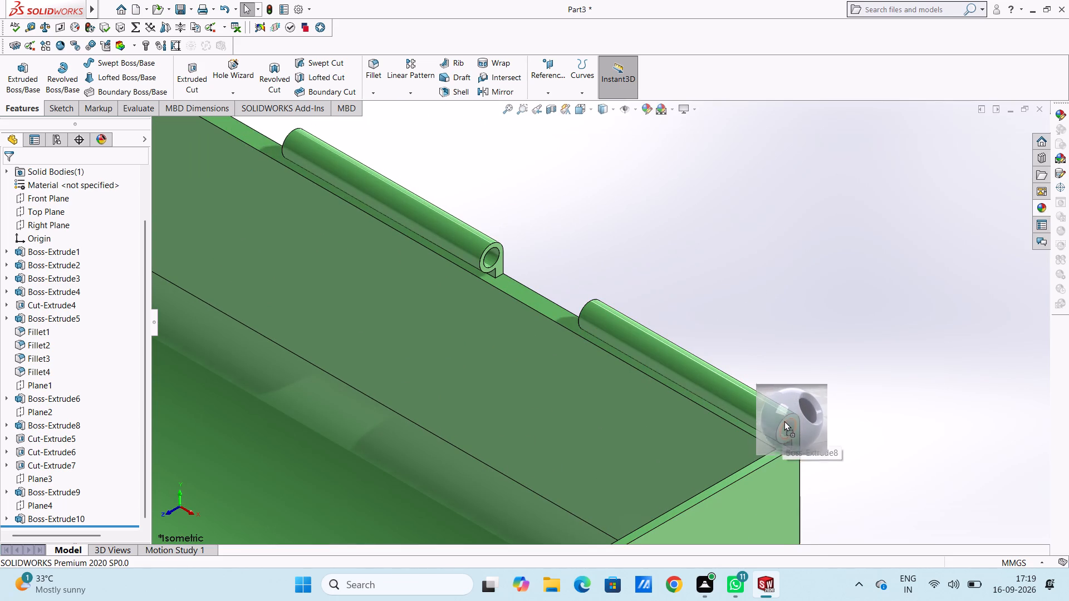
{"action": "left_click_drag", "start_coordinate": [784, 421], "coordinate": [783, 427]}
{"action": "left_click", "coordinate": [784, 426]}
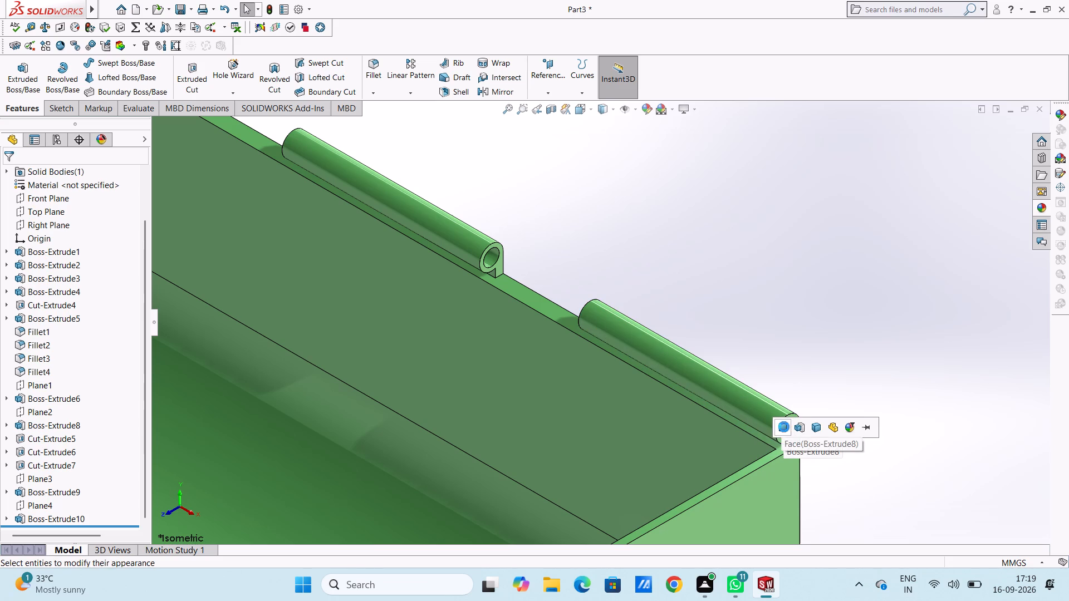
{"action": "left_click", "coordinate": [1042, 208]}
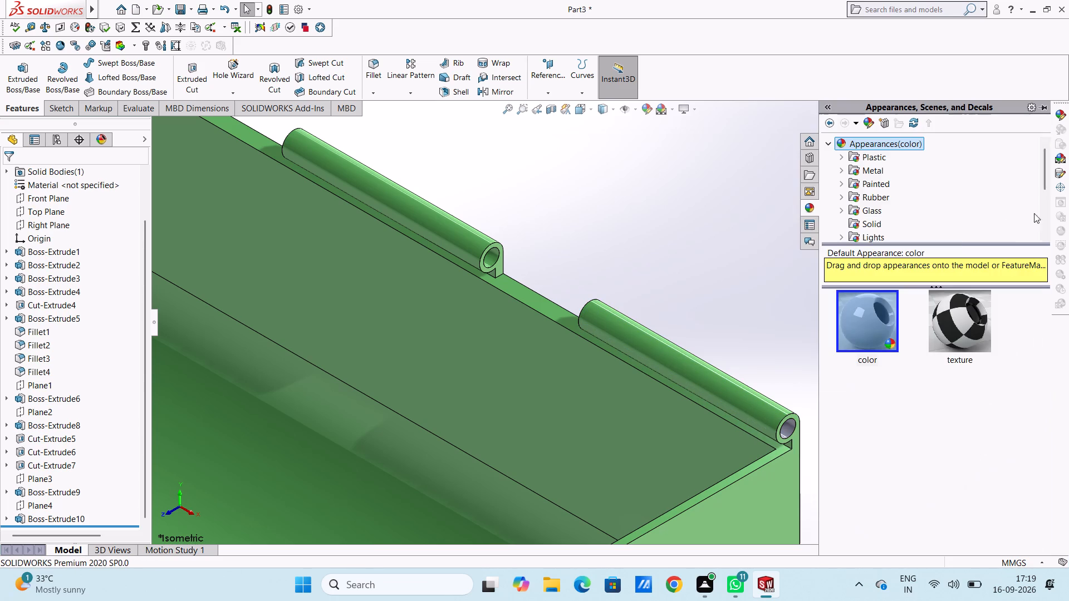
{"action": "left_click_drag", "start_coordinate": [861, 326], "coordinate": [530, 257]}
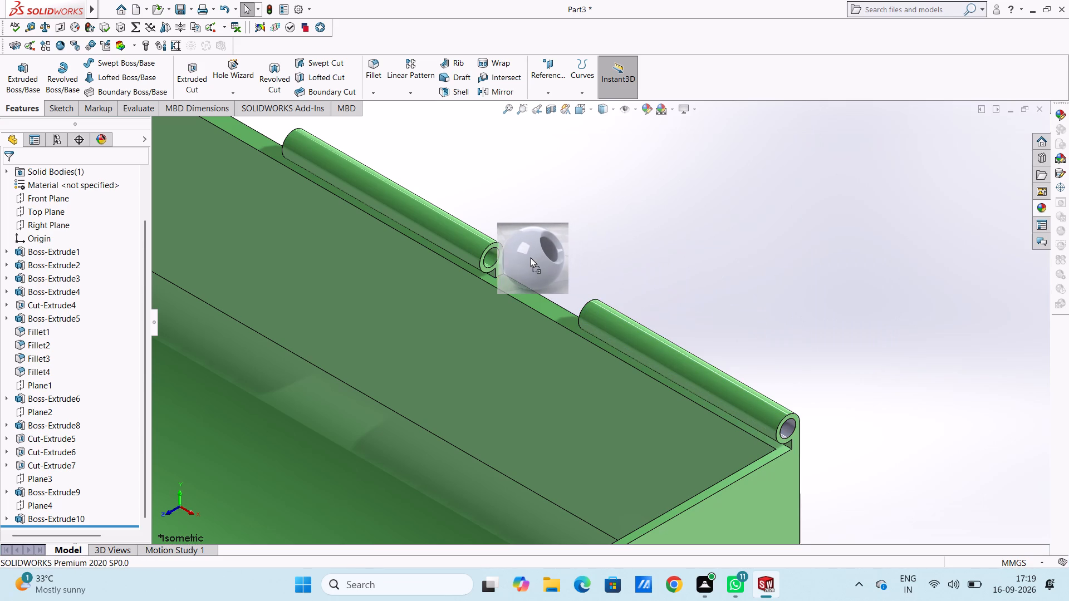
{"action": "left_click_drag", "start_coordinate": [530, 257], "coordinate": [498, 249]}
{"action": "left_click", "coordinate": [498, 249]}
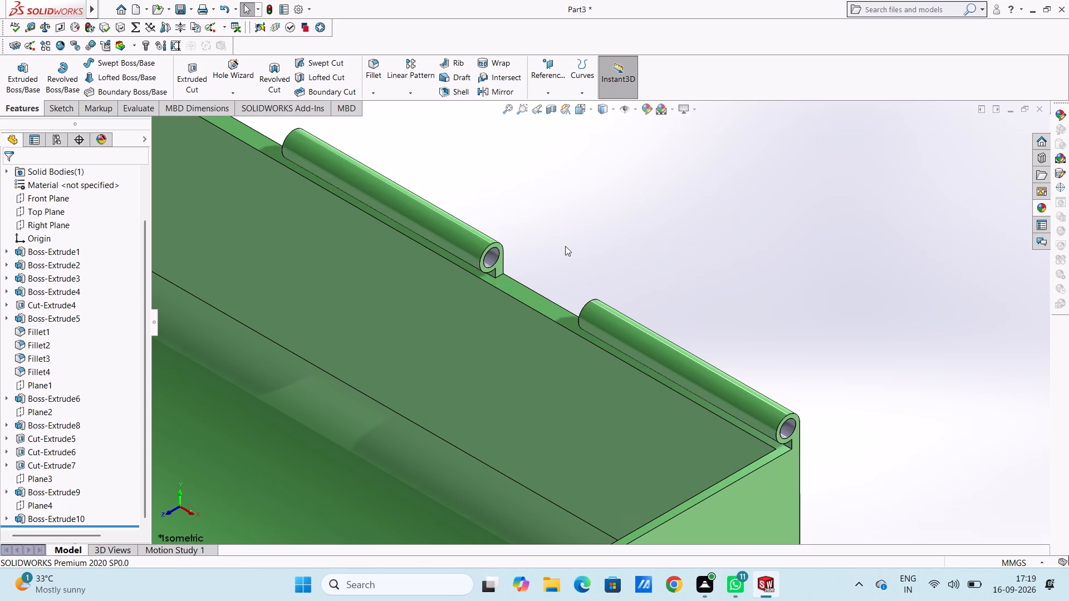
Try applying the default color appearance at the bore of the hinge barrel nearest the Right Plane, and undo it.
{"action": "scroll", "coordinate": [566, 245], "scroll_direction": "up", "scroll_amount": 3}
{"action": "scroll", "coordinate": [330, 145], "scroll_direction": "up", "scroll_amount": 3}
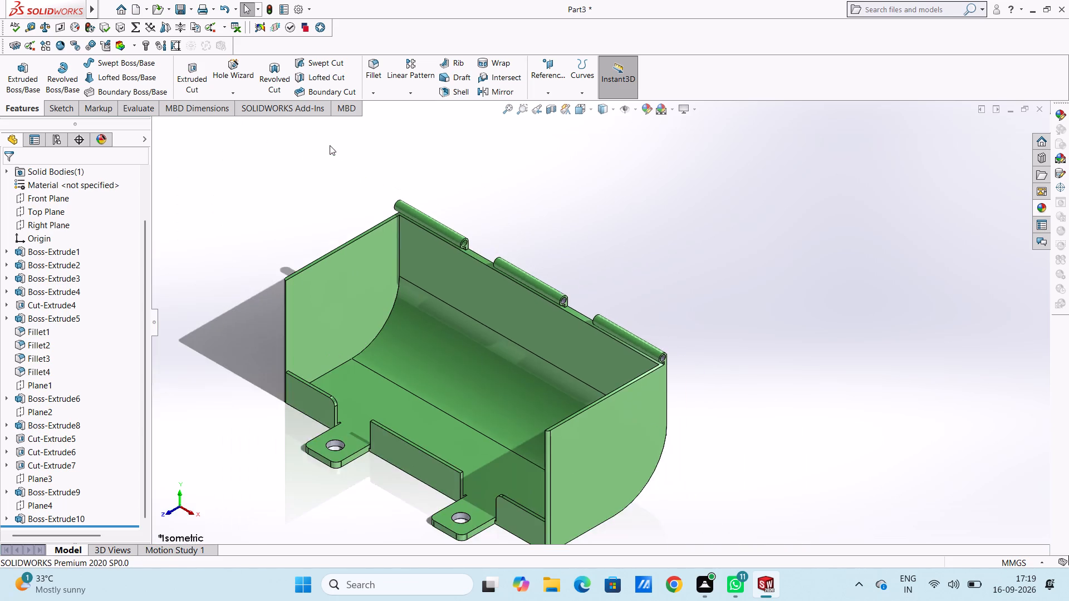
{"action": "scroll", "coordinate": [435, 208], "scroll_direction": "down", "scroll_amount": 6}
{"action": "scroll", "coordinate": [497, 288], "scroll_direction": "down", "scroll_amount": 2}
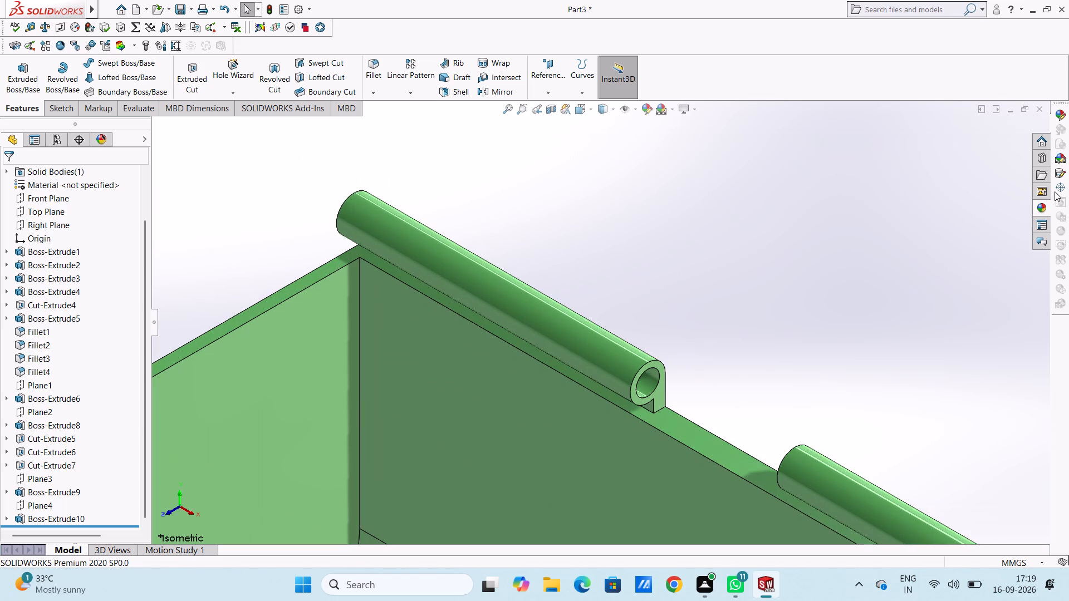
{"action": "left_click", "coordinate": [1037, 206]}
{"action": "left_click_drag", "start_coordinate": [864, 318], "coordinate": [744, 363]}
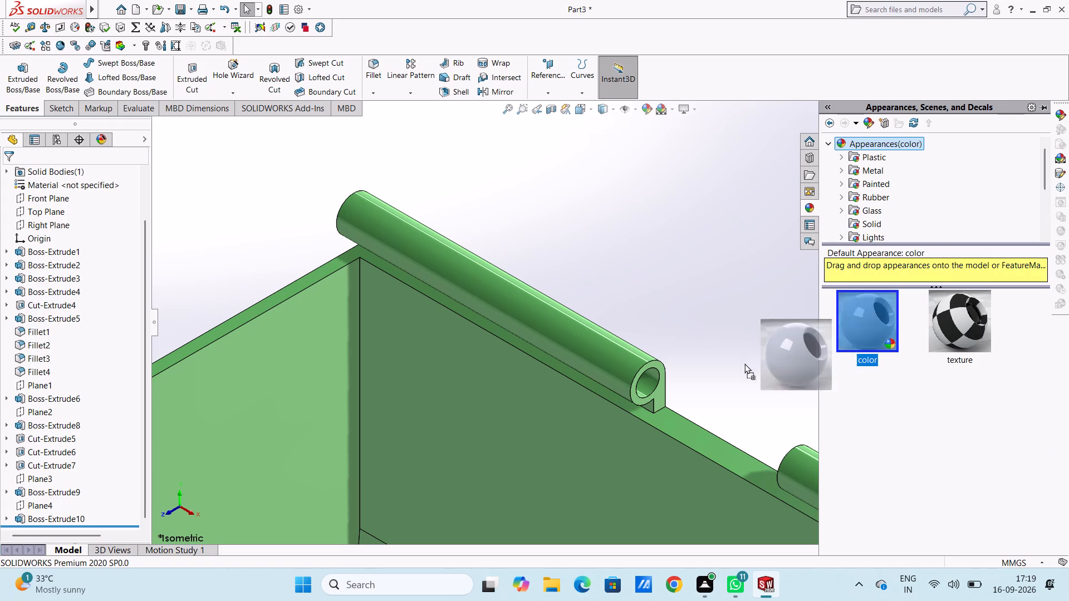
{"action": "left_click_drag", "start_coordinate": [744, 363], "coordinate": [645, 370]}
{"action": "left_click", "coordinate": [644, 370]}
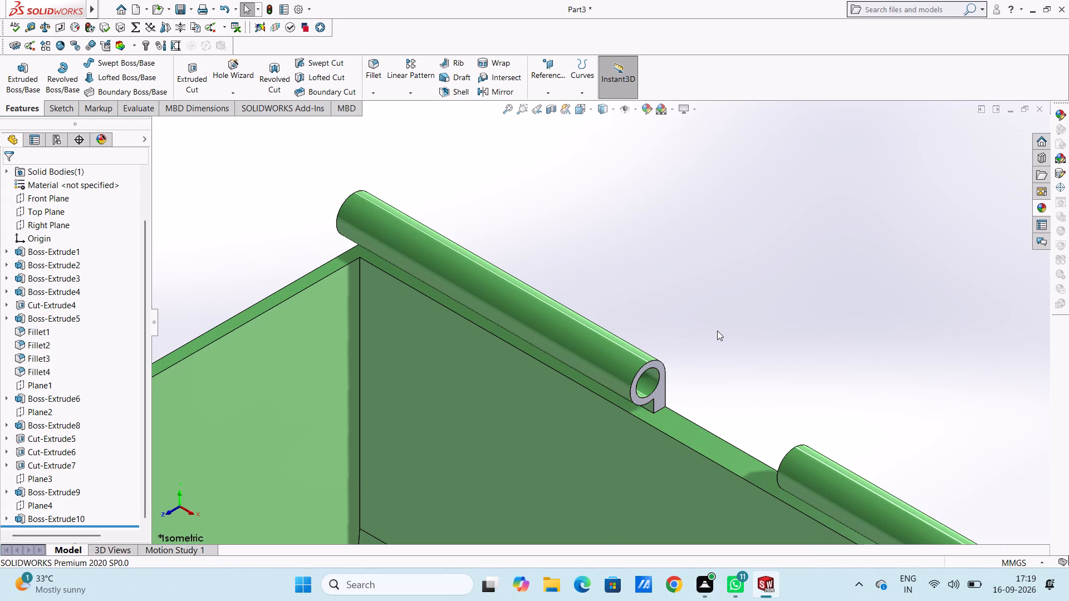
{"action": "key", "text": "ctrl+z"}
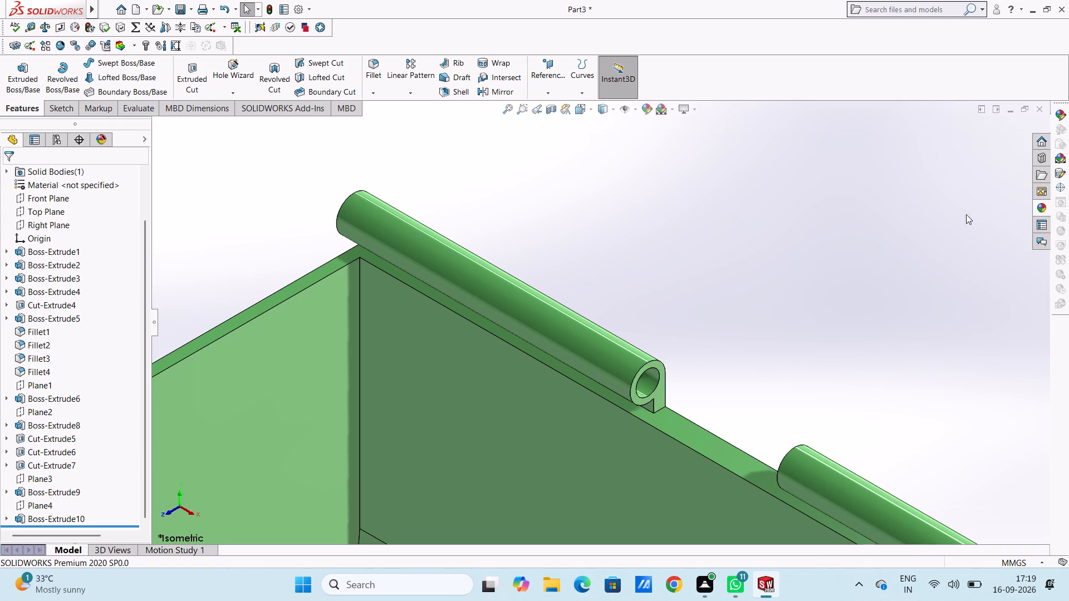
Apply the default color appearance to only the inner bore face of the hinge barrel nearest the Right Plane.
{"action": "left_click", "coordinate": [1047, 206]}
{"action": "left_click_drag", "start_coordinate": [847, 325], "coordinate": [650, 382]}
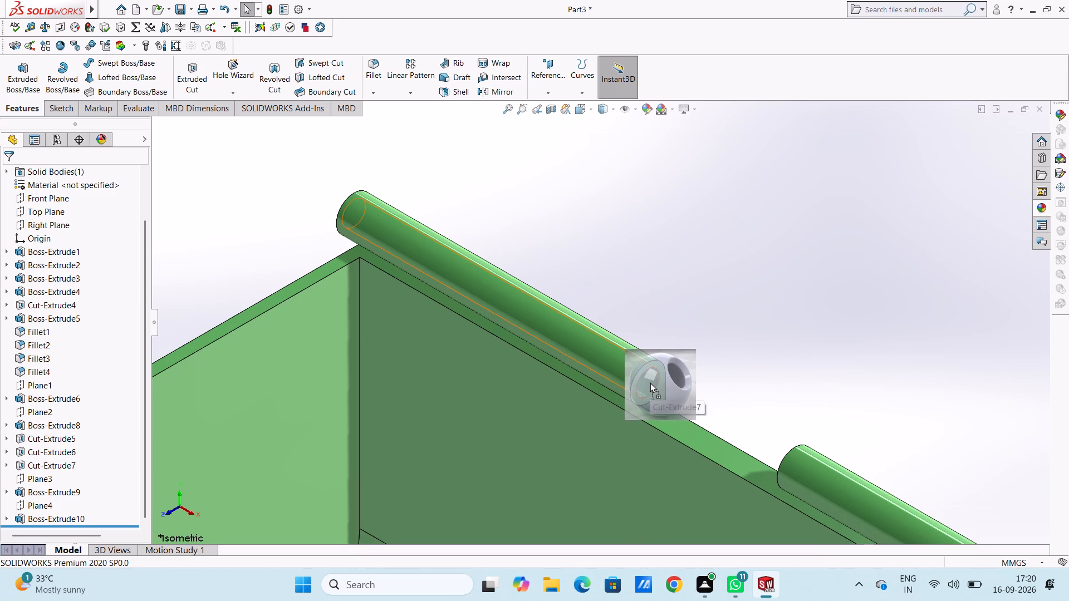
{"action": "left_click_drag", "start_coordinate": [650, 382], "coordinate": [649, 382]}
{"action": "left_click", "coordinate": [650, 382]}
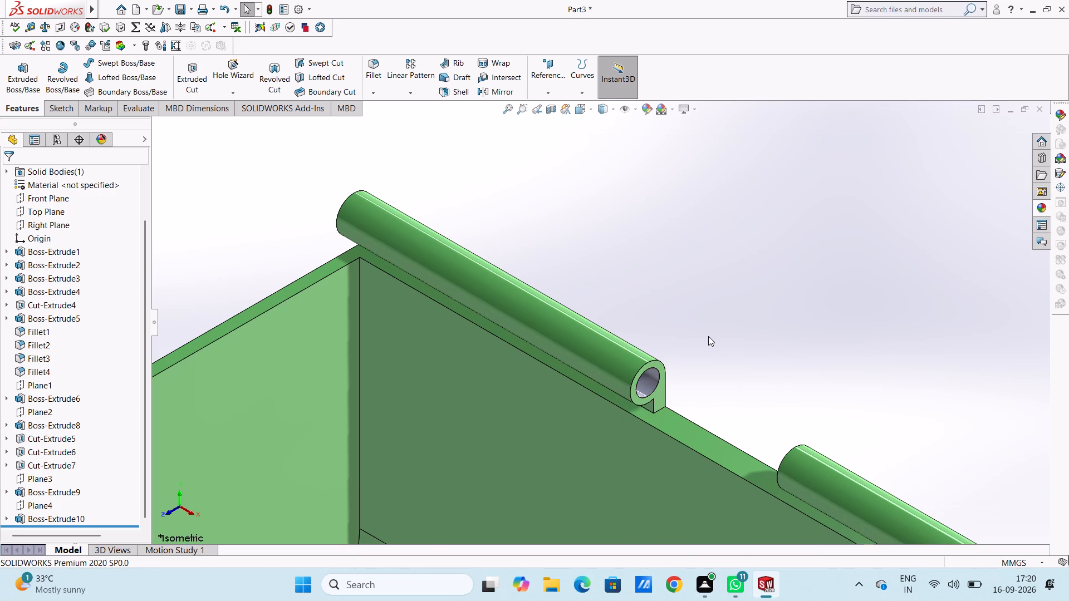
Examine the coloured part from the back, sides and front, including the tab holes and hinge barrel bores.
{"action": "scroll", "coordinate": [708, 336], "scroll_direction": "up", "scroll_amount": 11}
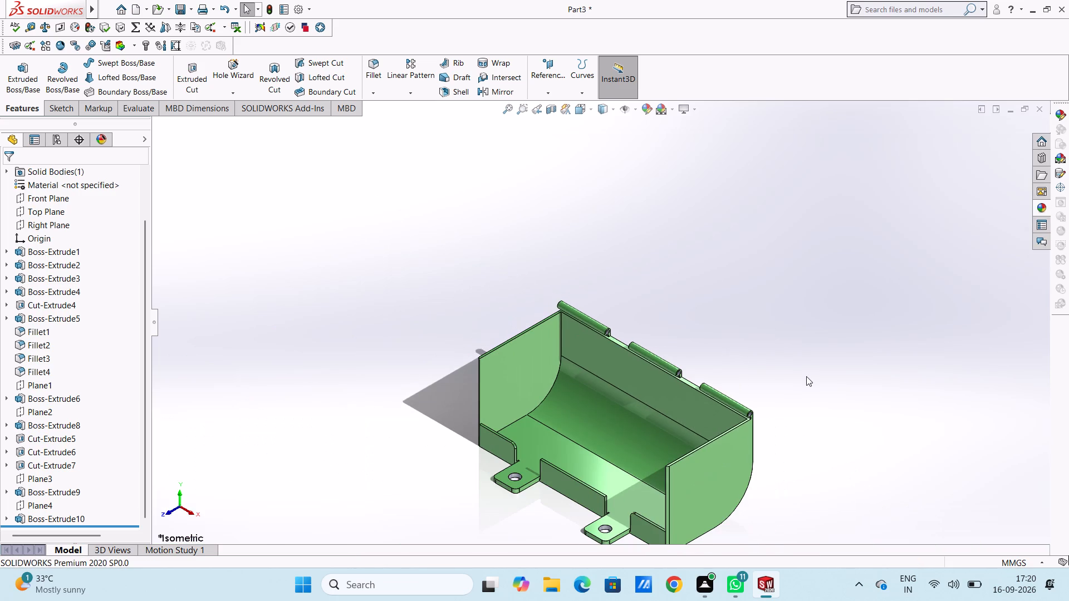
{"action": "scroll", "coordinate": [806, 376], "scroll_direction": "up", "scroll_amount": 1}
{"action": "middle_click_drag", "start_coordinate": [806, 376], "coordinate": [737, 381]}
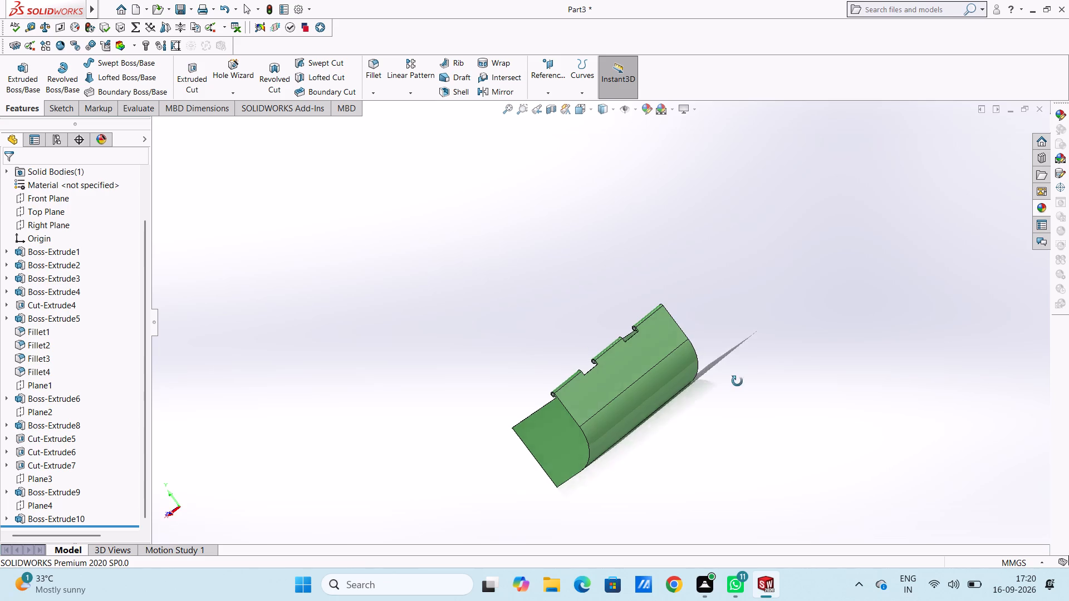
{"action": "middle_click_drag", "start_coordinate": [737, 381], "coordinate": [927, 389]}
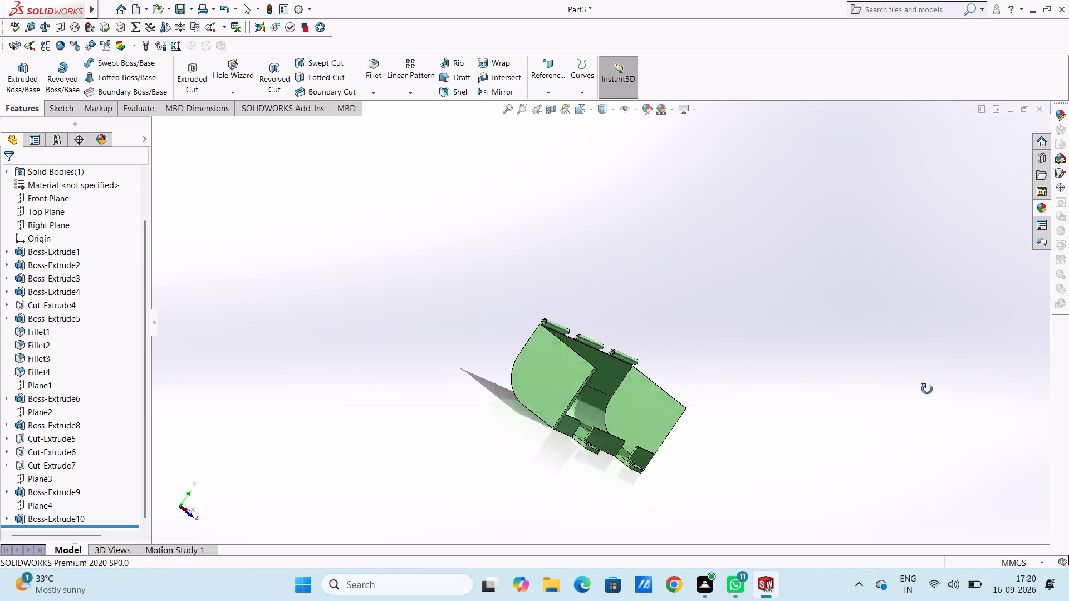
{"action": "middle_click_drag", "start_coordinate": [927, 389], "coordinate": [800, 396]}
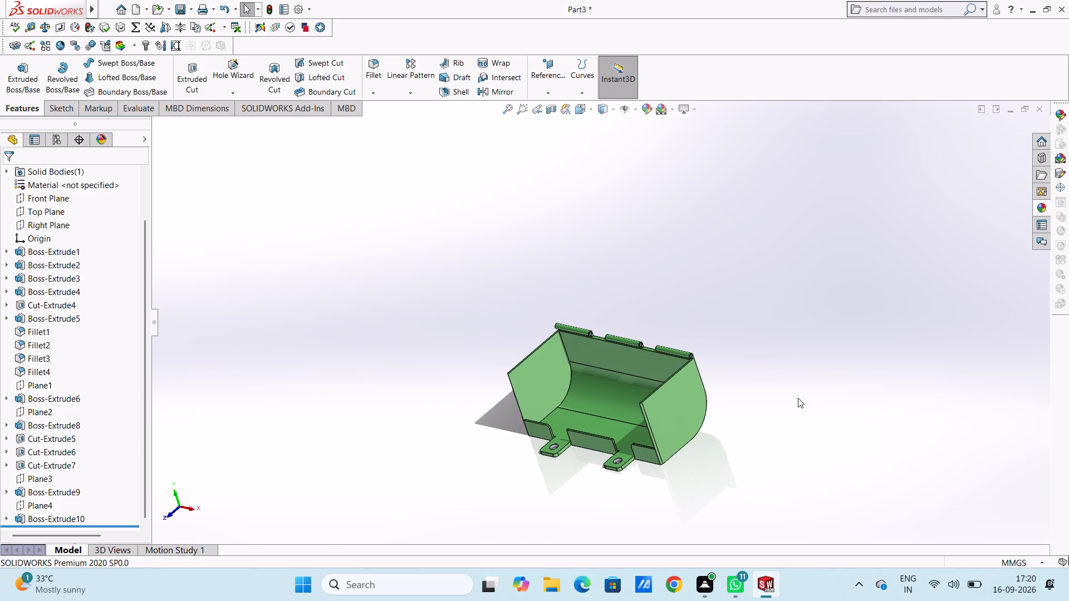
{"action": "scroll", "coordinate": [624, 402], "scroll_direction": "down", "scroll_amount": 6}
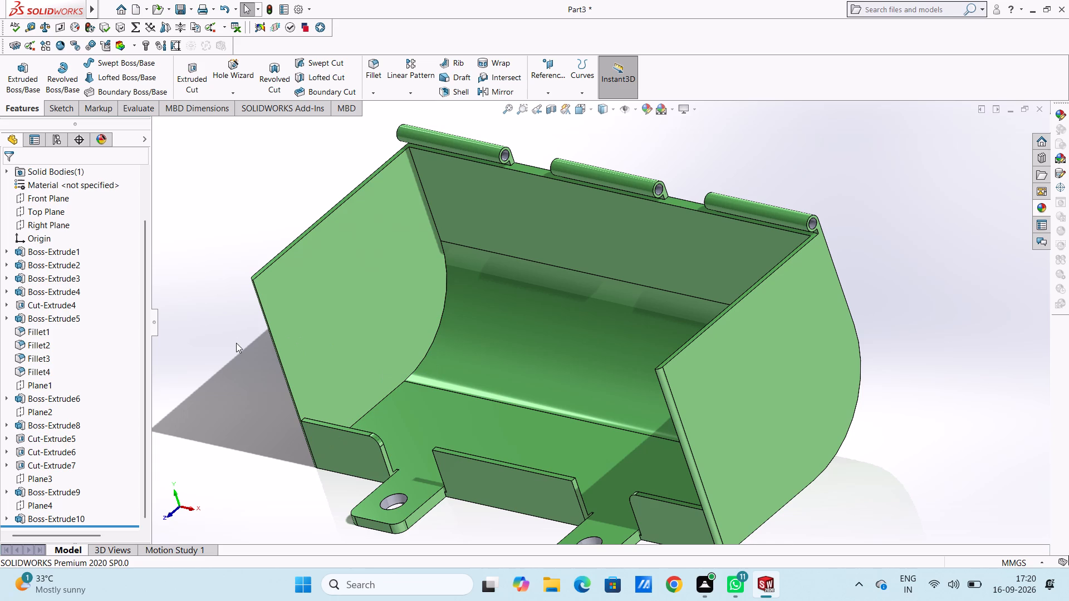
{"action": "middle_click_drag", "start_coordinate": [238, 343], "coordinate": [310, 349]}
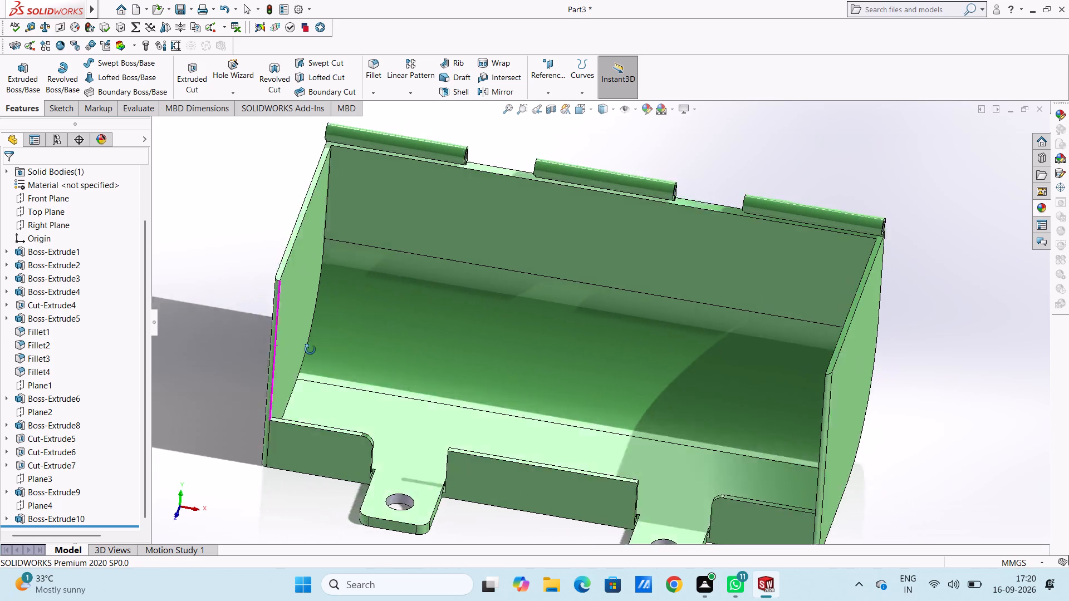
{"action": "middle_click_drag", "start_coordinate": [310, 349], "coordinate": [312, 348]}
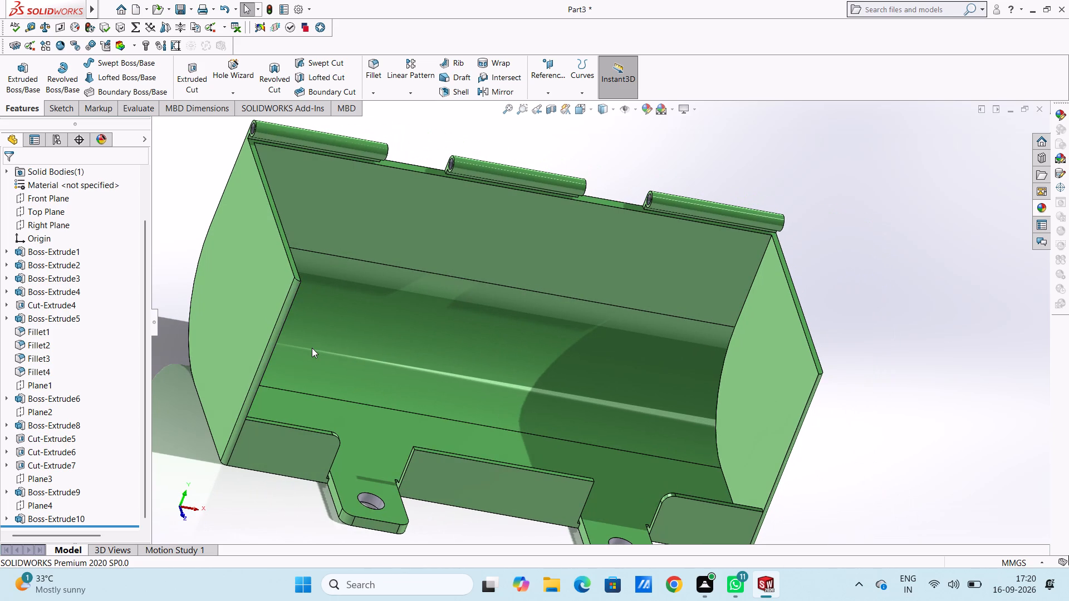
{"action": "scroll", "coordinate": [183, 179], "scroll_direction": "up", "scroll_amount": 1}
{"action": "middle_click_drag", "start_coordinate": [183, 179], "coordinate": [216, 188]}
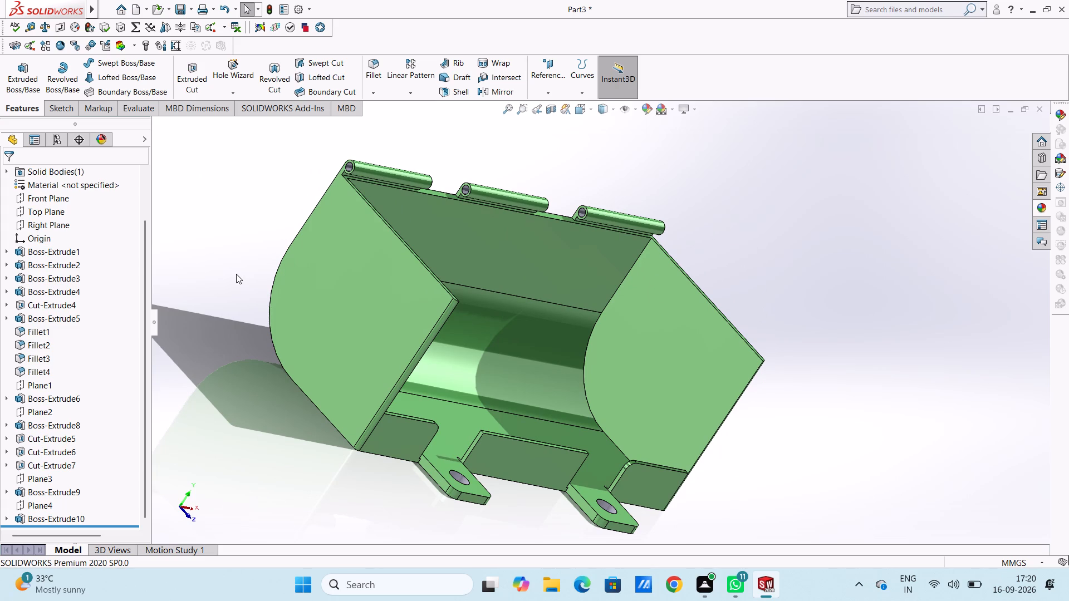
Create a reference plane offset 1 mm from the Front Plane, with the offset flipped toward the inside of the part.
{"action": "key", "text": "ctrl+1"}
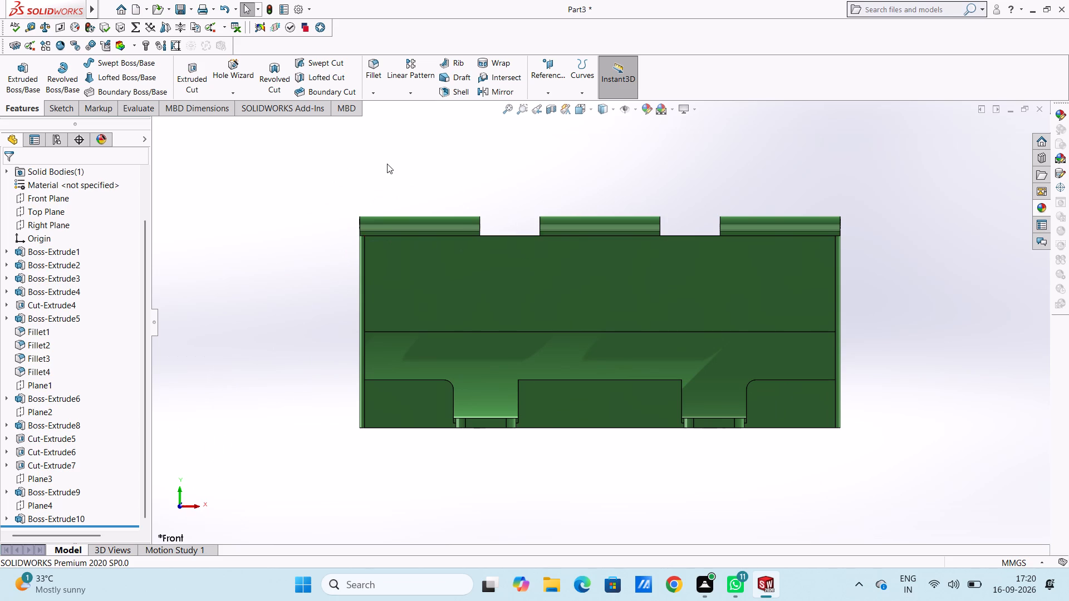
{"action": "key", "text": "ctrl+5"}
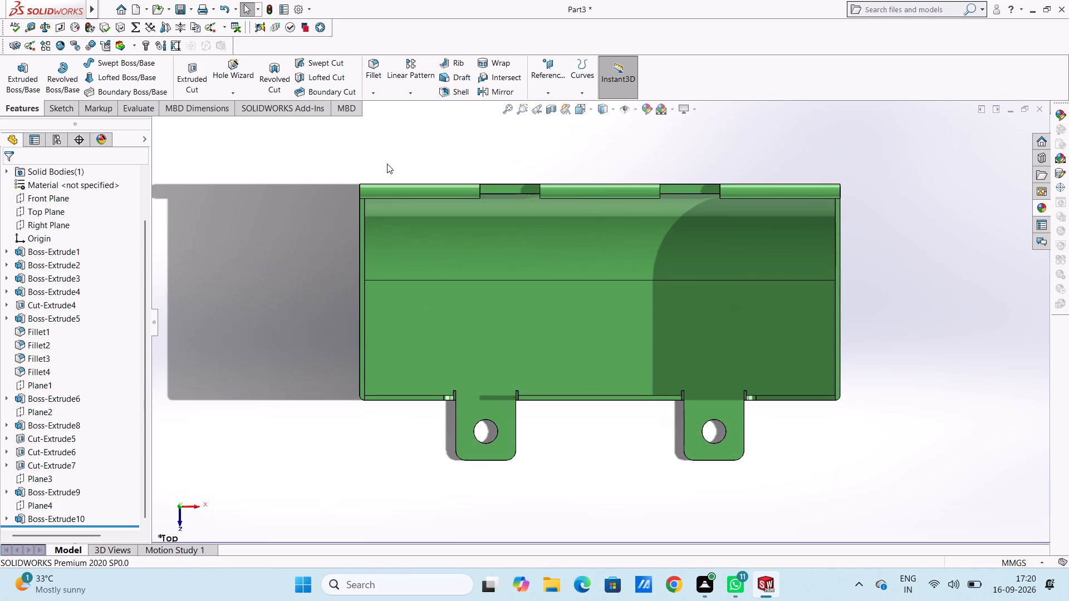
{"action": "left_click", "coordinate": [541, 73]}
{"action": "left_click", "coordinate": [550, 103]}
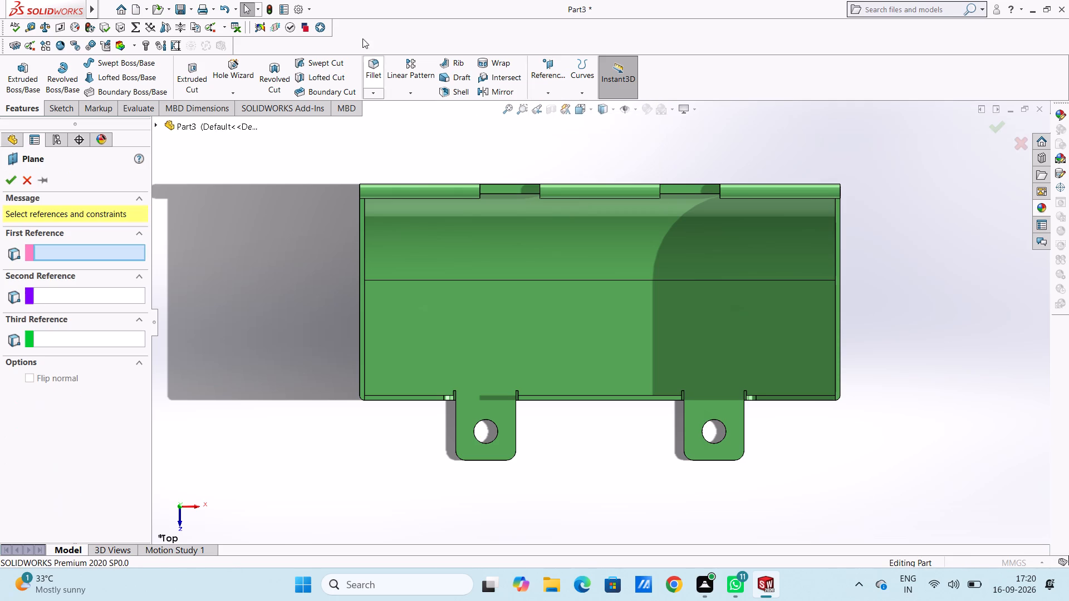
{"action": "left_click", "coordinate": [199, 121]}
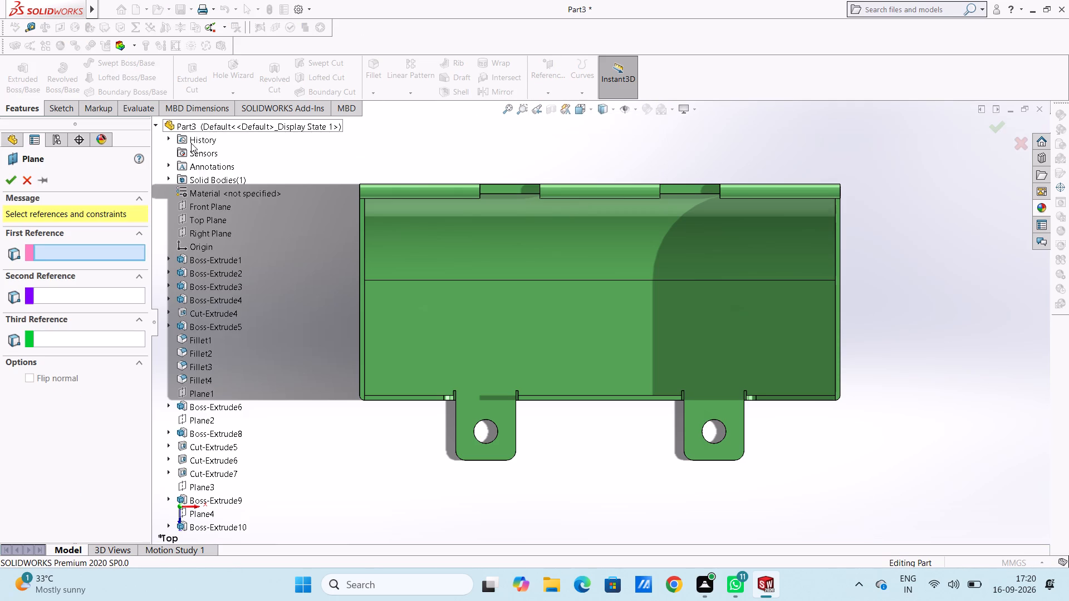
{"action": "left_click", "coordinate": [194, 206]}
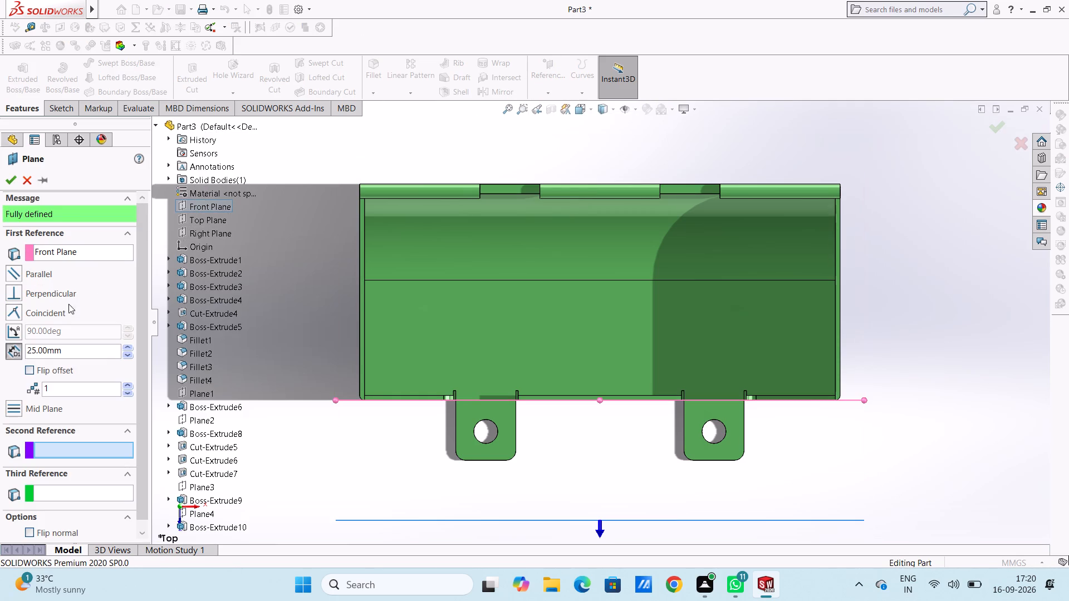
{"action": "double_click", "coordinate": [67, 353]}
{"action": "key", "text": "0"}
{"action": "key", "text": "Return"}
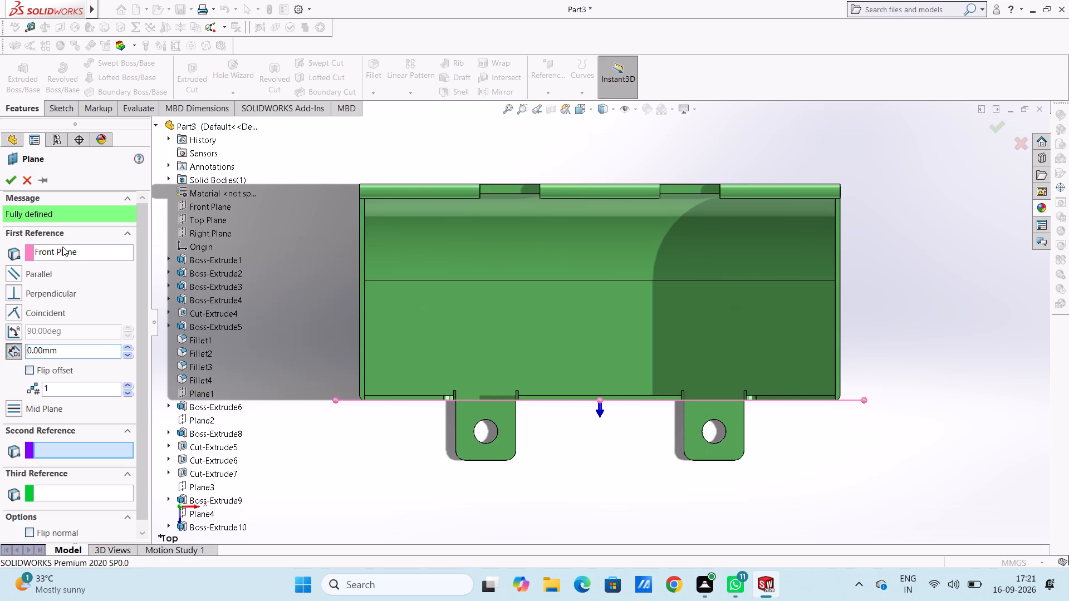
{"action": "double_click", "coordinate": [92, 351]}
{"action": "key", "text": "1"}
{"action": "key", "text": "Return"}
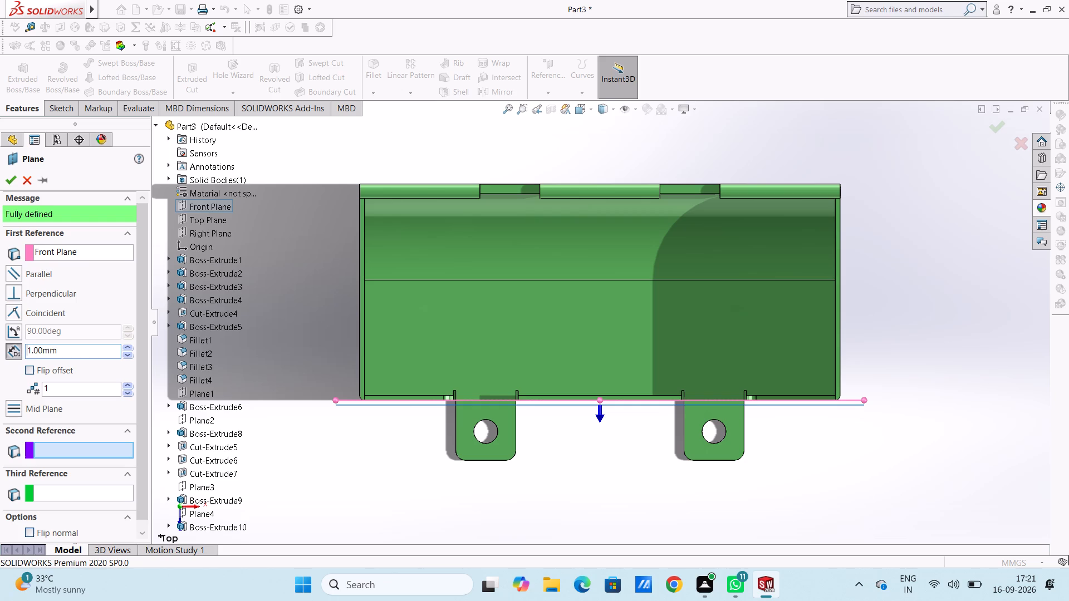
{"action": "left_click", "coordinate": [26, 370]}
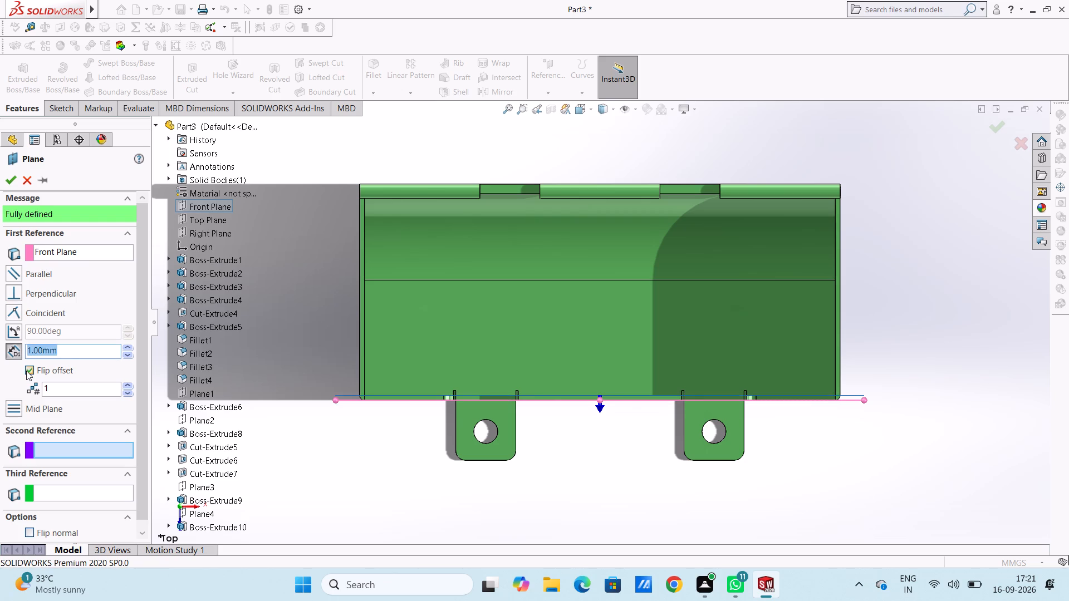
{"action": "left_click", "coordinate": [10, 177]}
{"action": "left_click", "coordinate": [287, 270]}
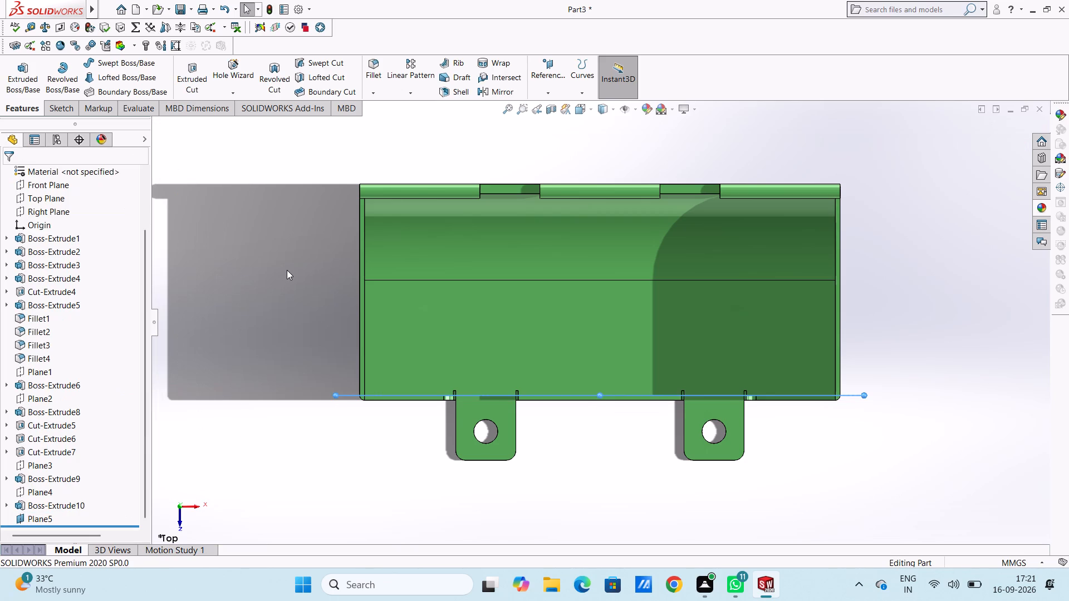
Open a new sketch on the 1 mm offset plane, viewed from the front.
{"action": "key", "text": "ctrl+1"}
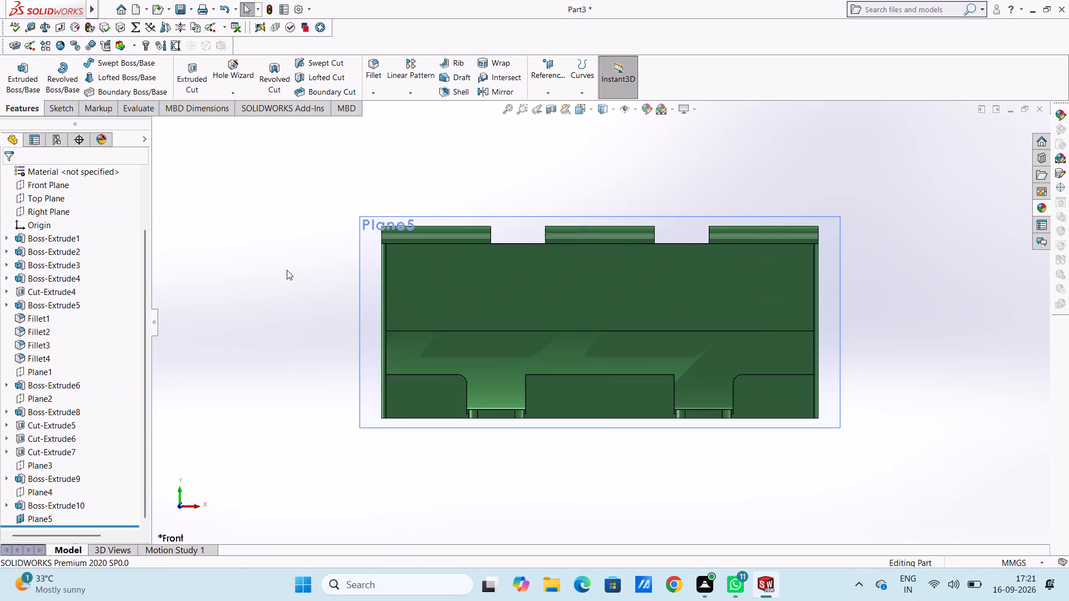
{"action": "scroll", "coordinate": [485, 291], "scroll_direction": "down", "scroll_amount": 3}
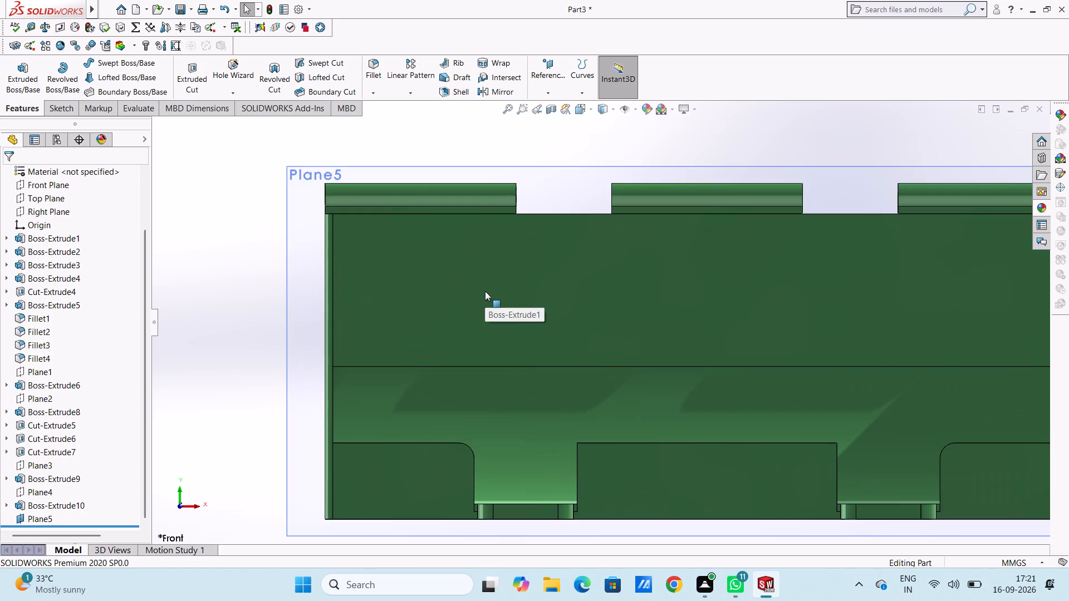
{"action": "left_click", "coordinate": [298, 199]}
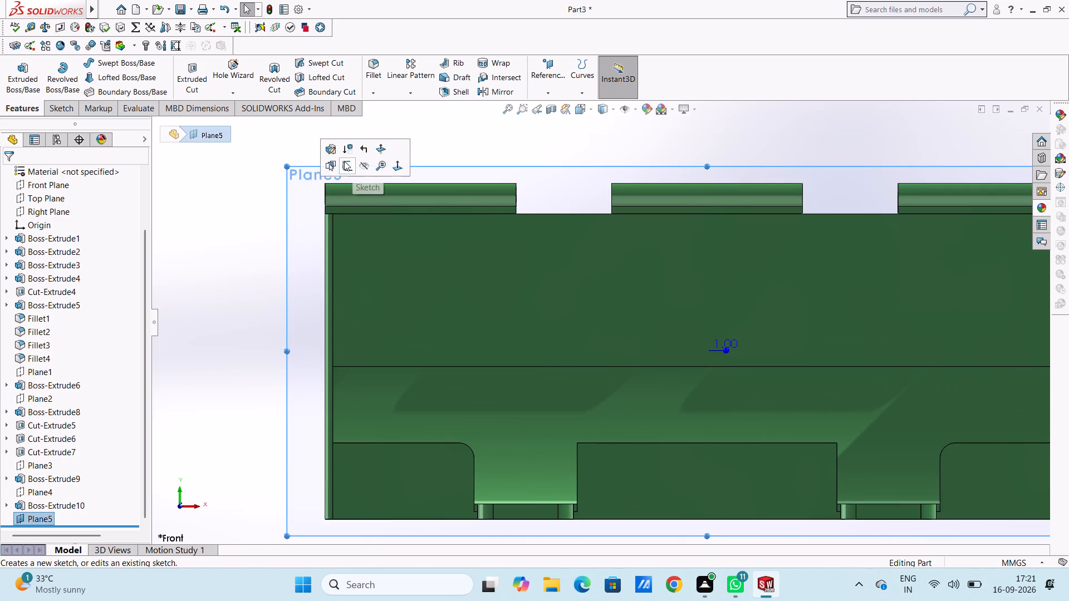
{"action": "left_click", "coordinate": [344, 160]}
{"action": "left_click", "coordinate": [238, 184]}
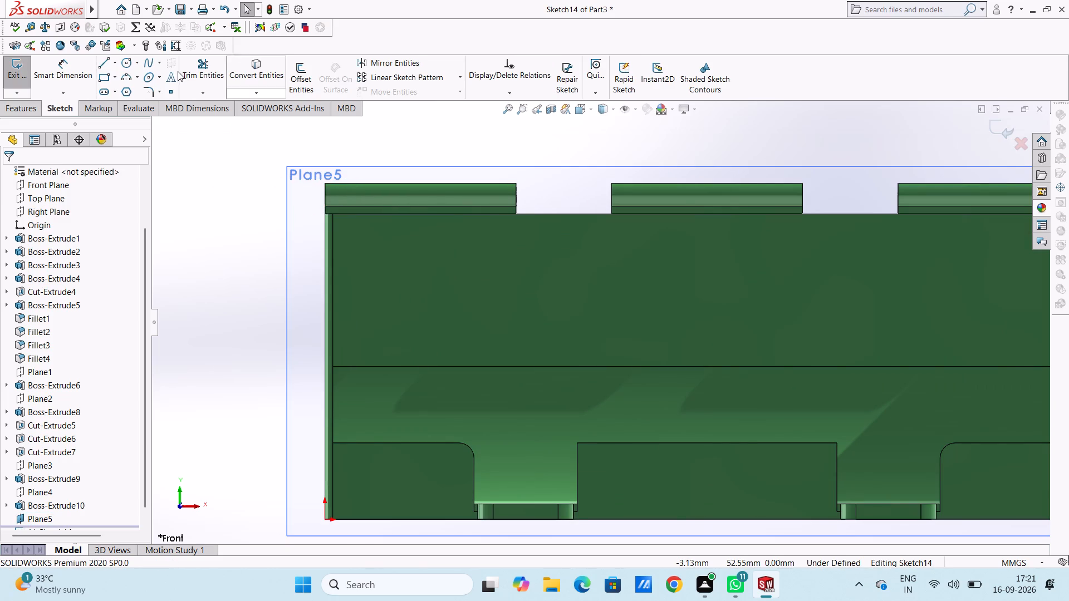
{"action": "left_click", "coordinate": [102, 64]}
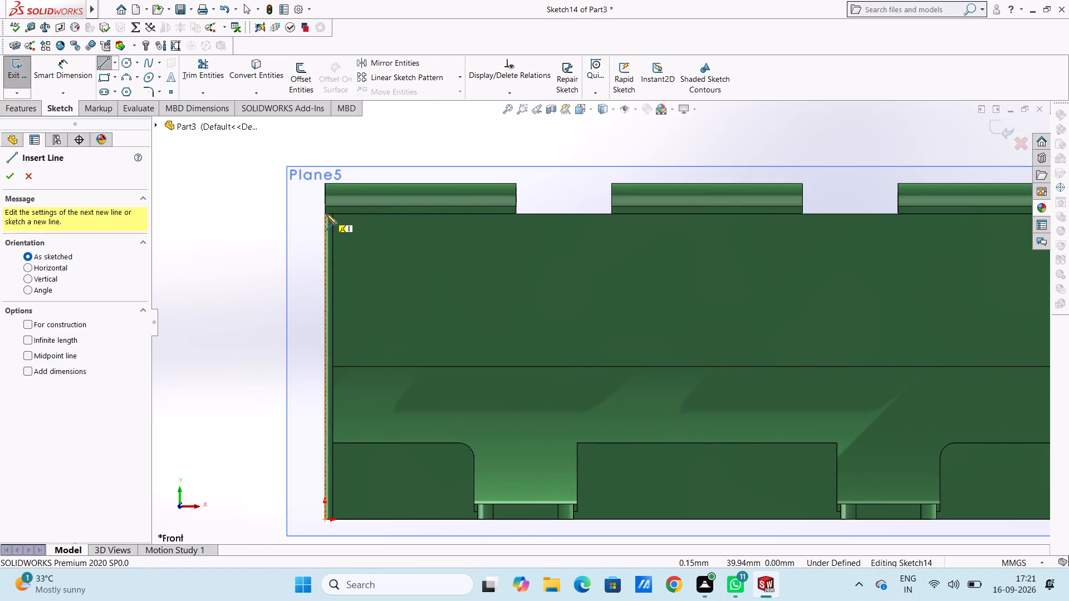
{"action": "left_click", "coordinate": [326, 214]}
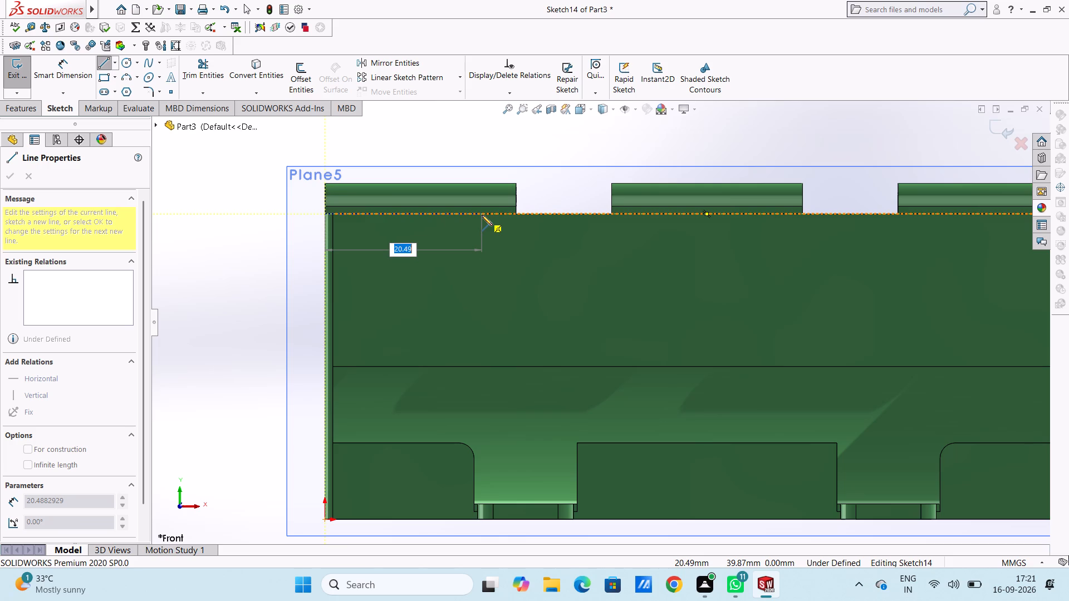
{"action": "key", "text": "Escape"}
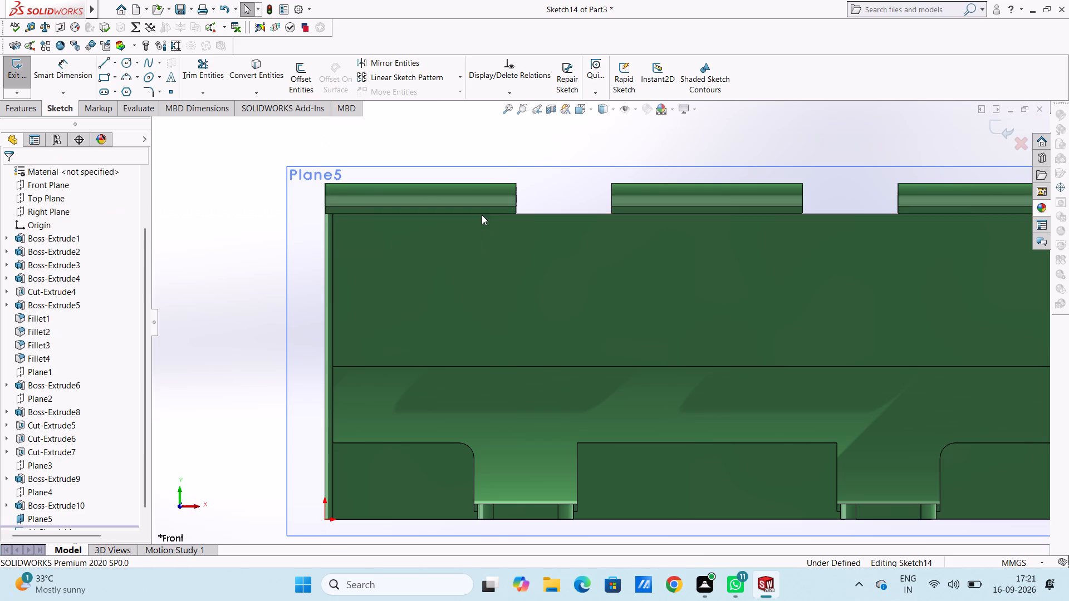
Sketch an 8 mm wide, 40 mm high corner rectangle along the end wall at the origin, from its upper outer corner to the base.
{"action": "left_click", "coordinate": [102, 76]}
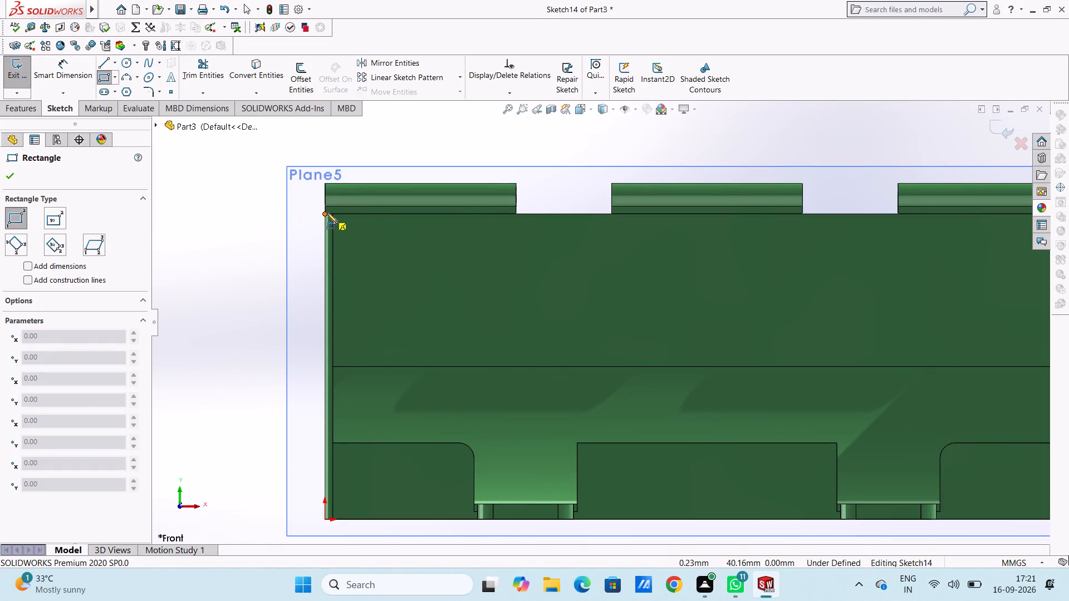
{"action": "left_click", "coordinate": [325, 213]}
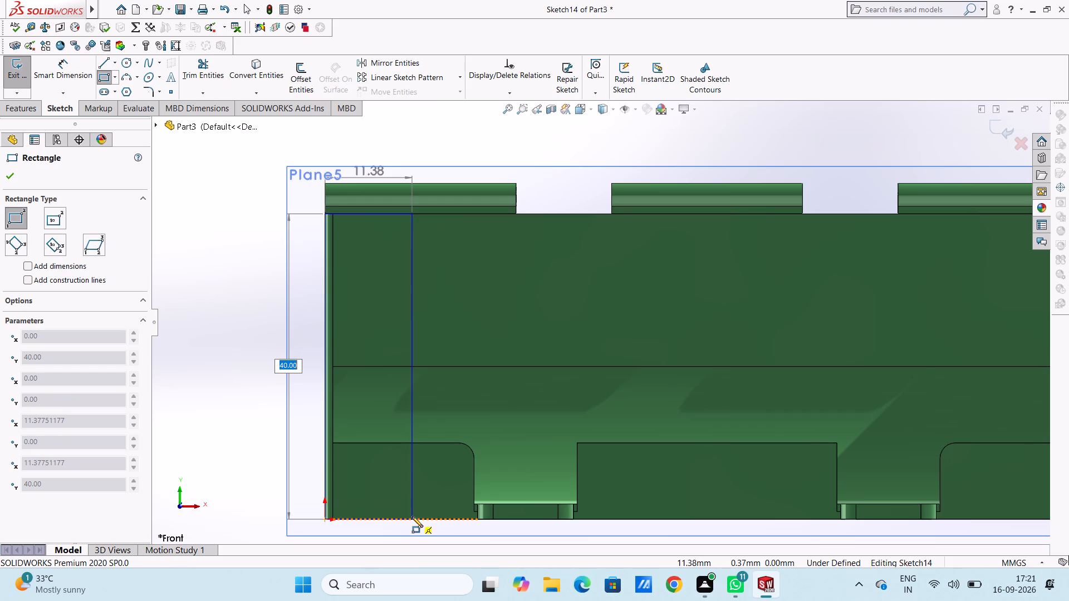
{"action": "key", "text": "Return"}
{"action": "key", "text": "8"}
{"action": "key", "text": "Return"}
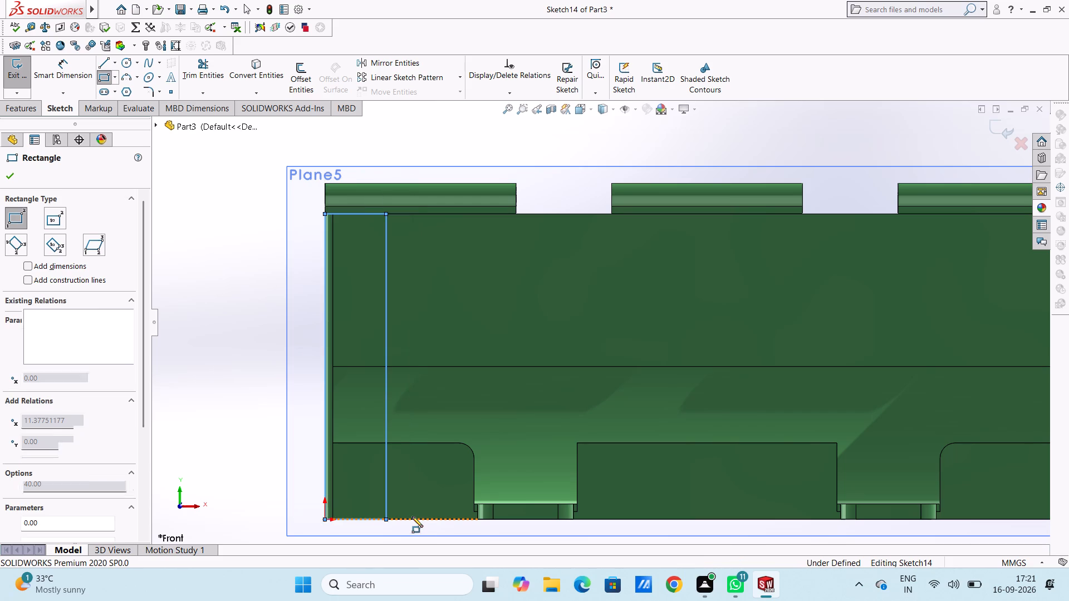
Sketch a second 8 mm by 40 mm corner rectangle along the opposite end wall, starting from its upper outer corner.
{"action": "scroll", "coordinate": [918, 364], "scroll_direction": "up", "scroll_amount": 3}
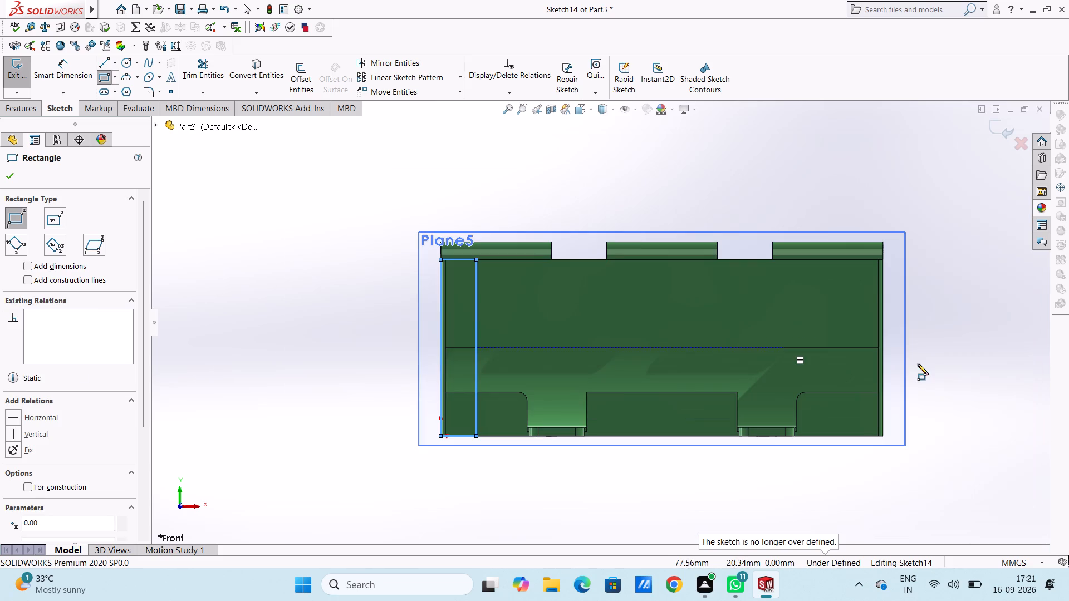
{"action": "scroll", "coordinate": [889, 273], "scroll_direction": "down", "scroll_amount": 3}
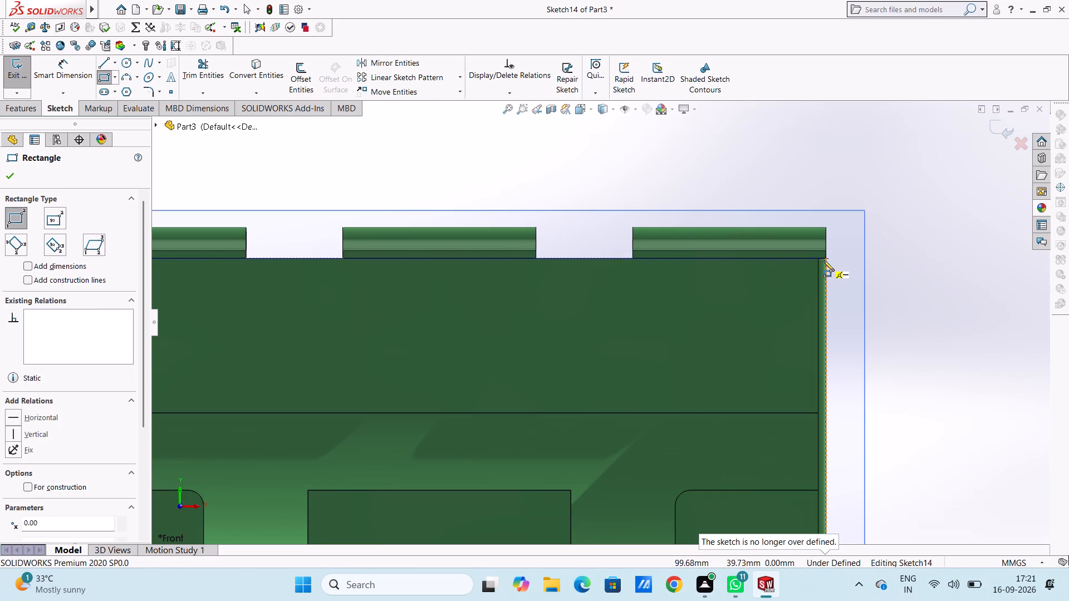
{"action": "left_click", "coordinate": [826, 258]}
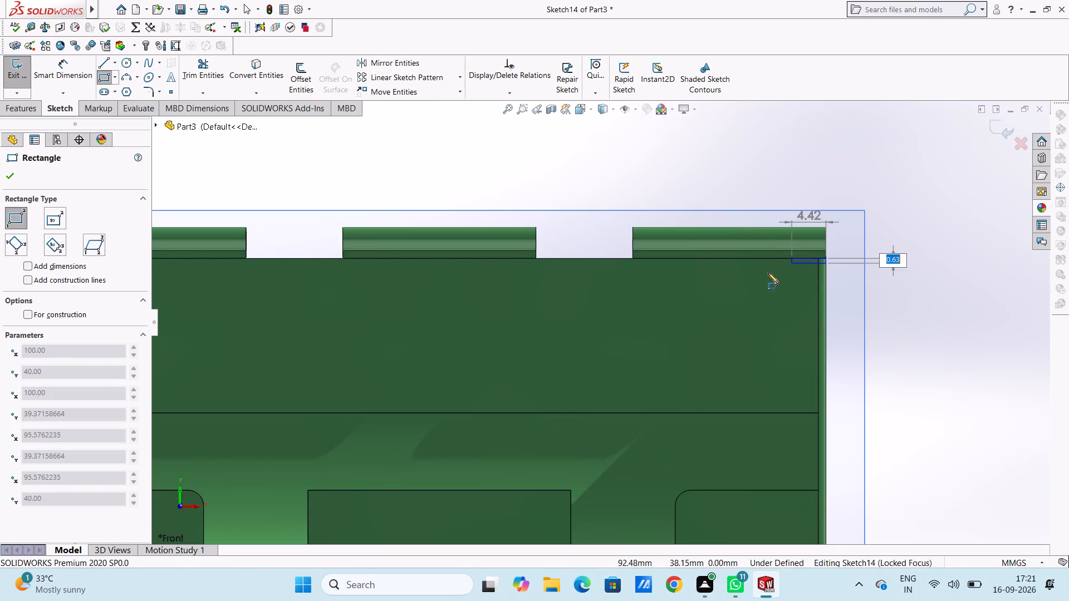
{"action": "scroll", "coordinate": [762, 348], "scroll_direction": "up", "scroll_amount": 4}
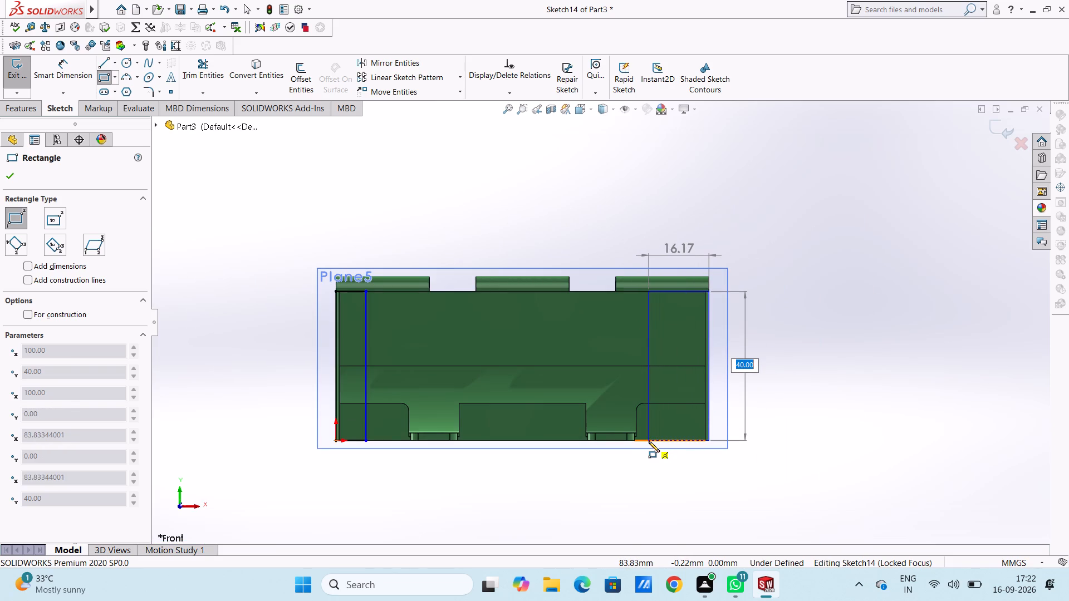
{"action": "key", "text": "Return"}
{"action": "key", "text": "8"}
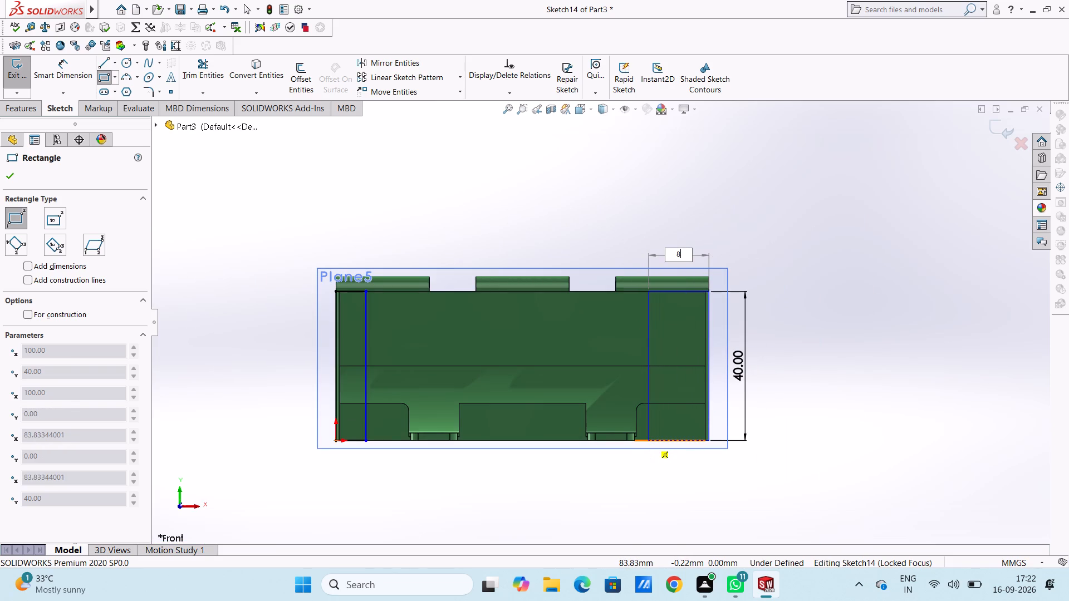
{"action": "key", "text": "Return"}
{"action": "key", "text": "Escape"}
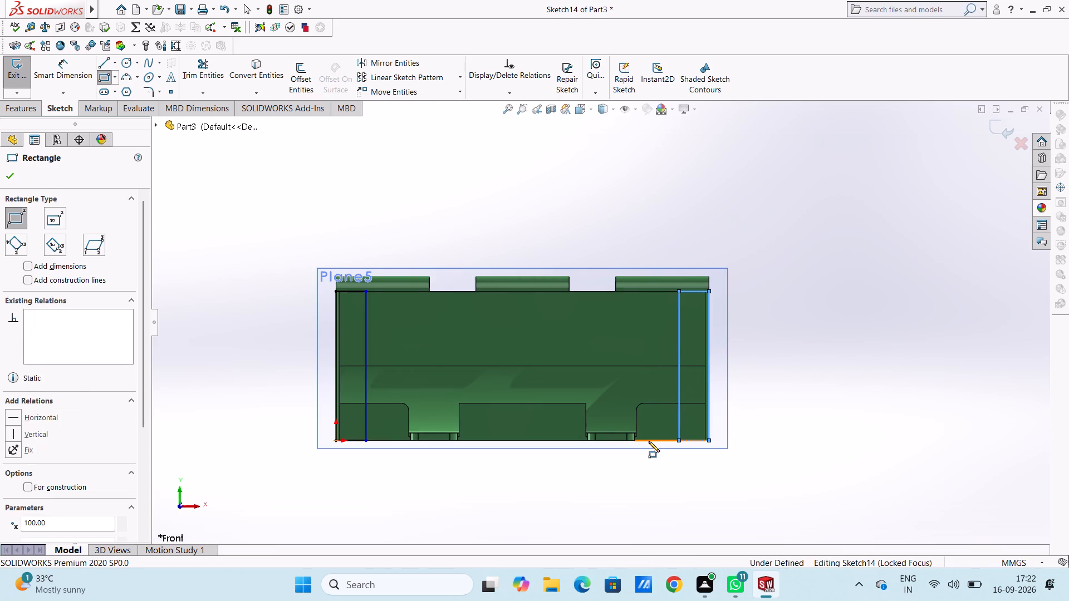
{"action": "key", "text": "Escape"}
{"action": "key", "text": "Escape"}
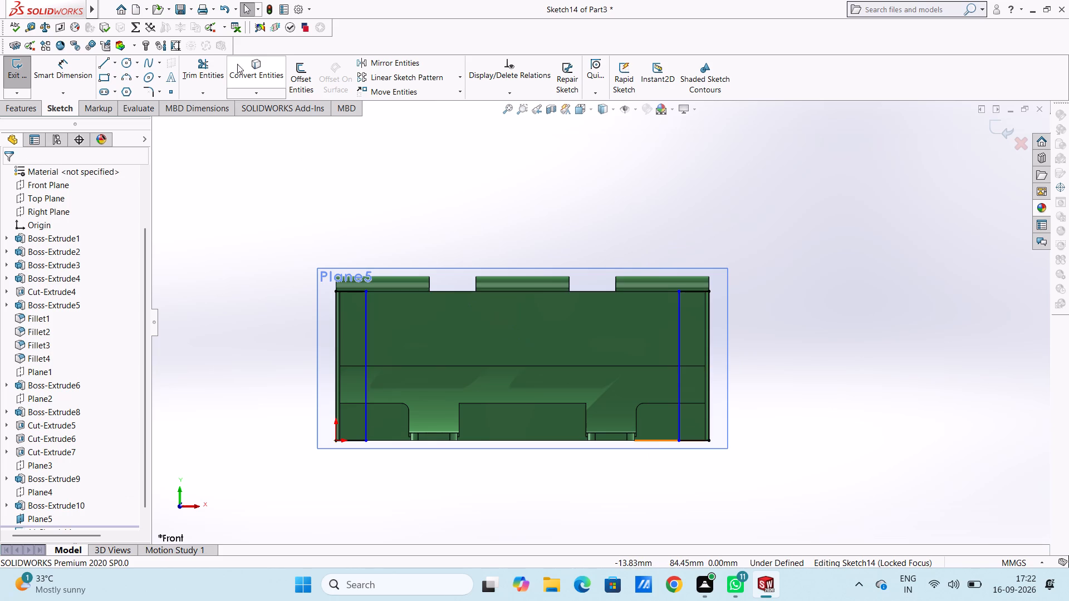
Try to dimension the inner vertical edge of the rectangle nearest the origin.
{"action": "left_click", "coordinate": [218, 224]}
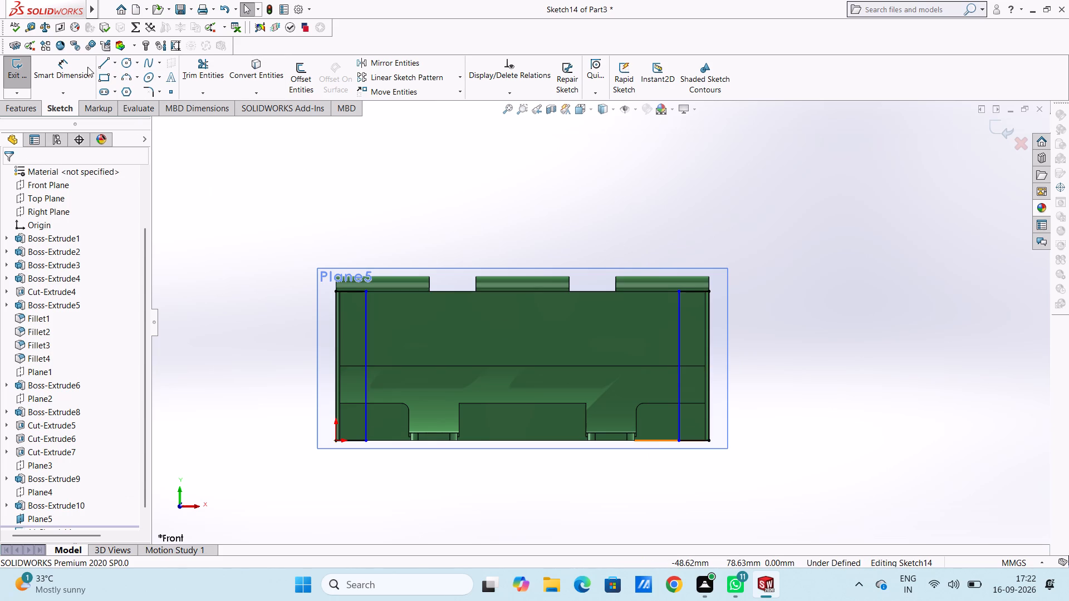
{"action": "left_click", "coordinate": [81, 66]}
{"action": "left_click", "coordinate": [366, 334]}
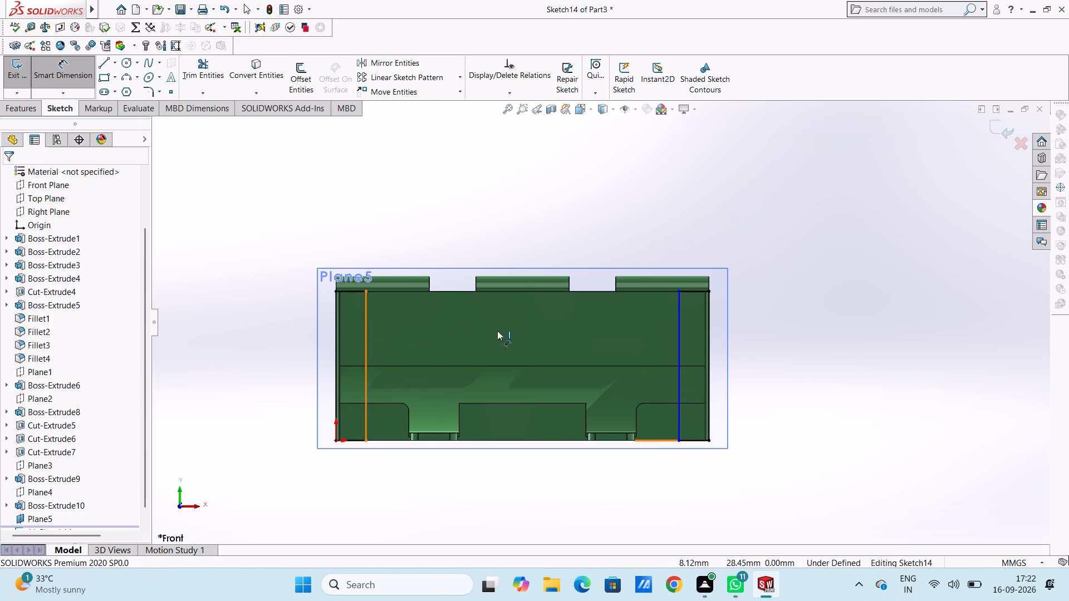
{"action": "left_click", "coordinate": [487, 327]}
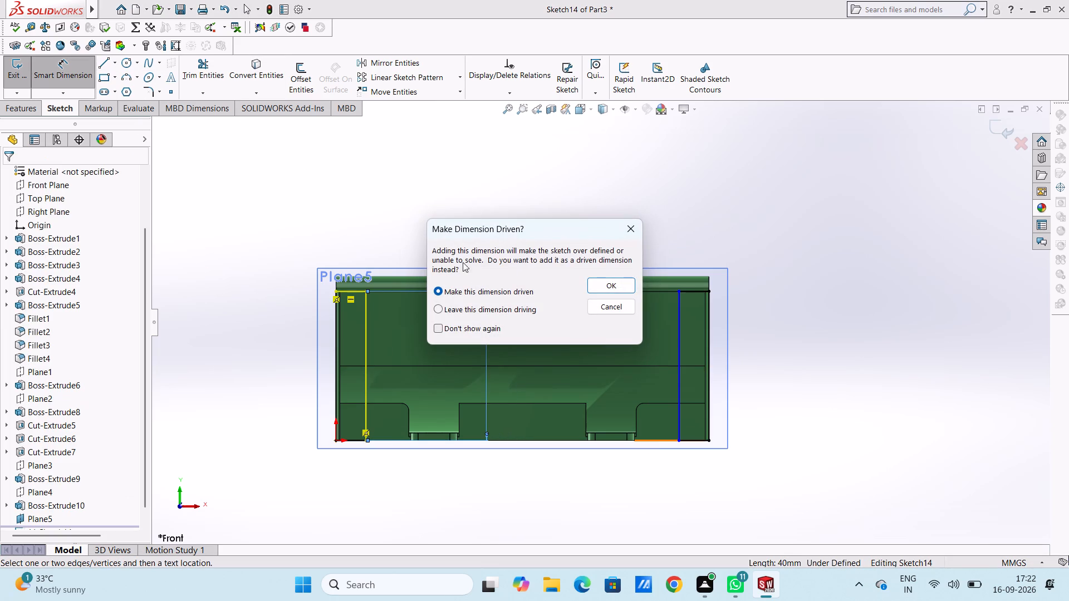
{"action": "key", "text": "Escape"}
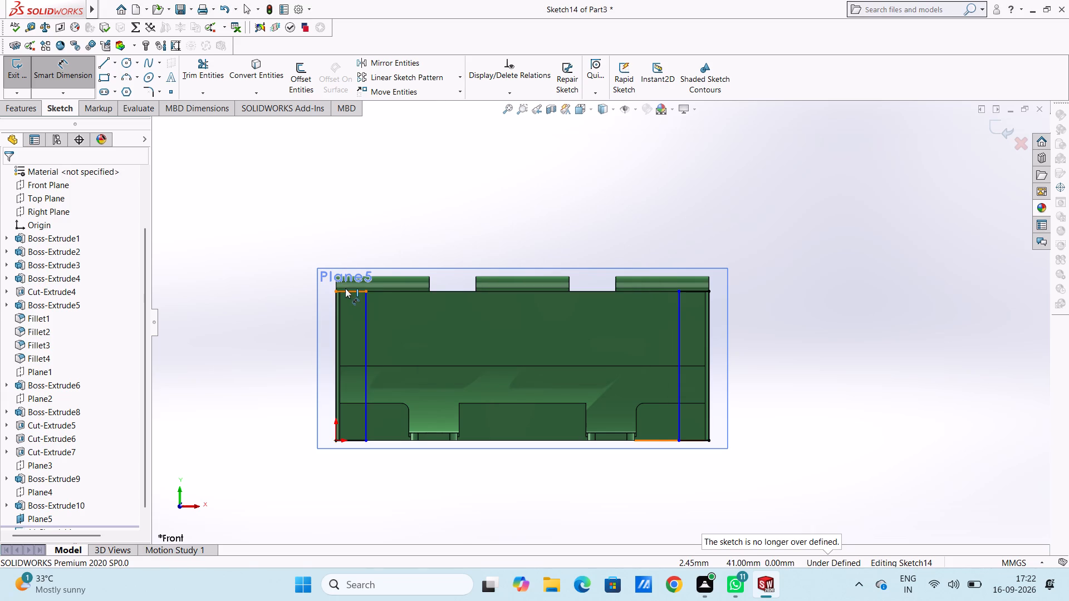
Dimension the top edges of both rectangles with a width of 8 mm each.
{"action": "left_click", "coordinate": [345, 288]}
{"action": "left_click", "coordinate": [379, 194]}
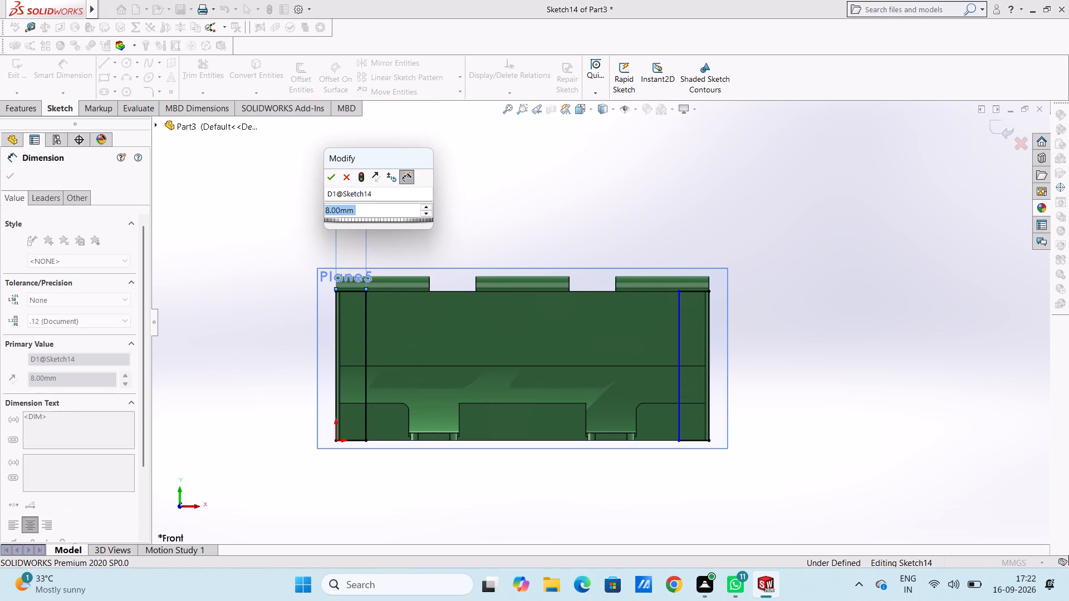
{"action": "left_click", "coordinate": [334, 178]}
{"action": "left_click", "coordinate": [545, 261]}
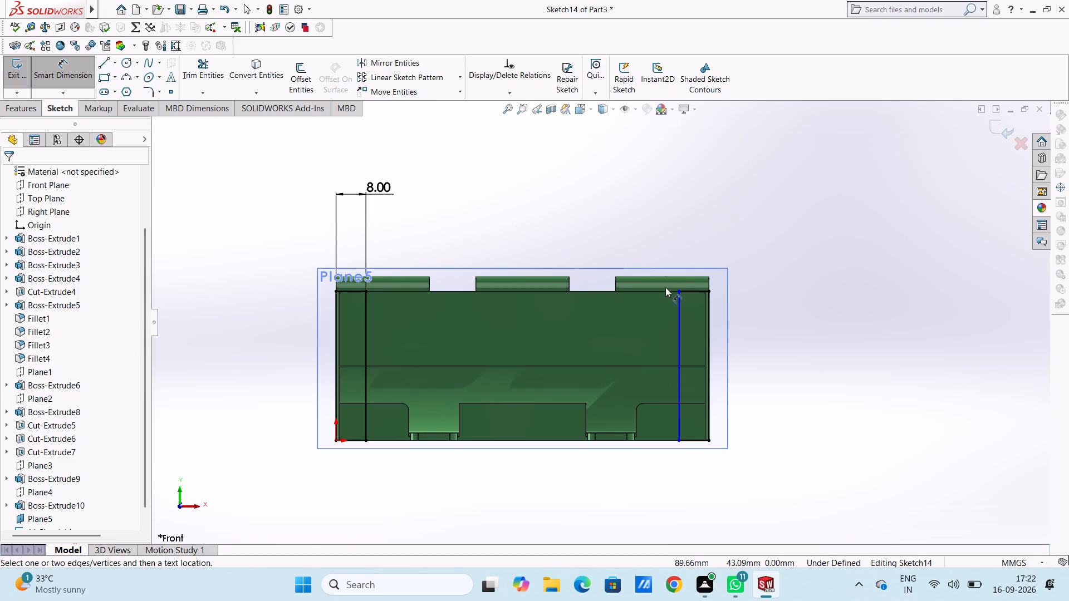
{"action": "left_click", "coordinate": [694, 292]}
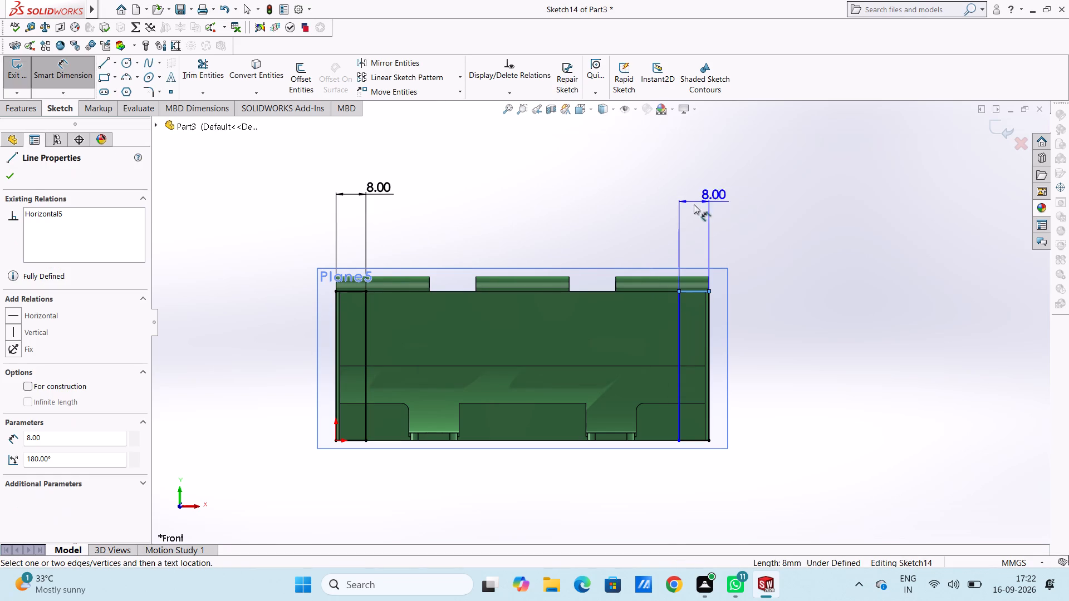
{"action": "left_click", "coordinate": [708, 170]}
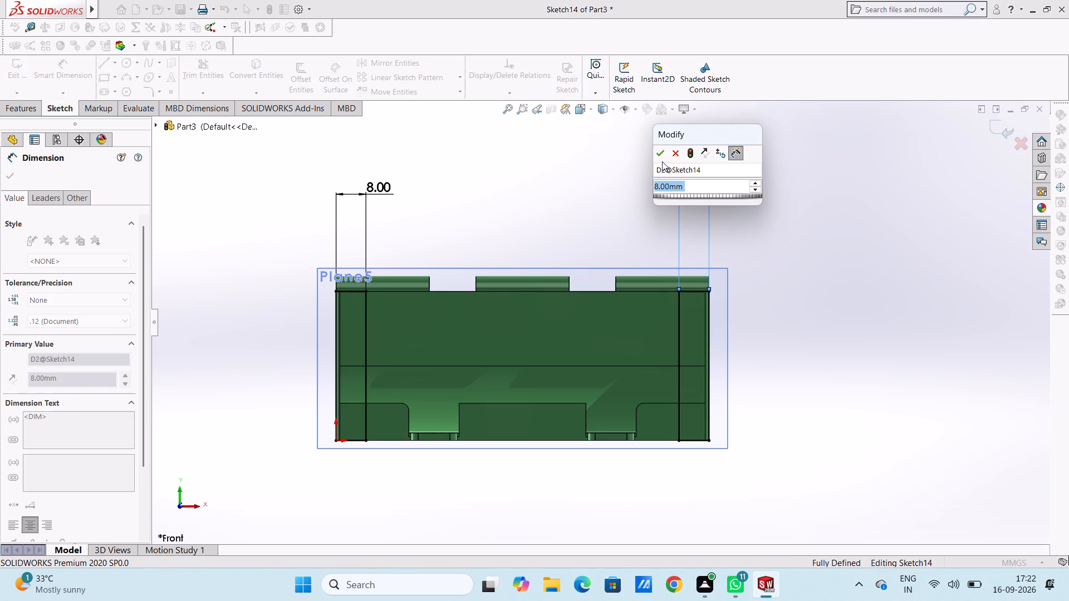
{"action": "left_click", "coordinate": [661, 153]}
{"action": "left_click", "coordinate": [571, 164]}
{"action": "key", "text": "Escape"}
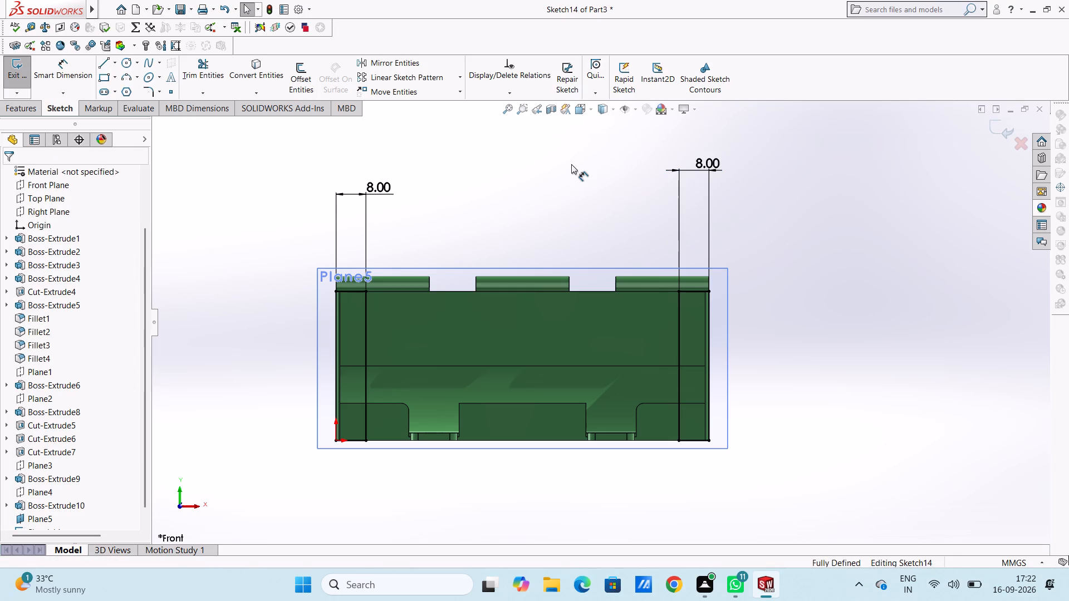
{"action": "key", "text": "Escape"}
Extrude both rectangles as a blind boss 1 mm deep, reversed toward the inside of the part and merged with it.
{"action": "middle_click_drag", "start_coordinate": [571, 164], "coordinate": [557, 175]}
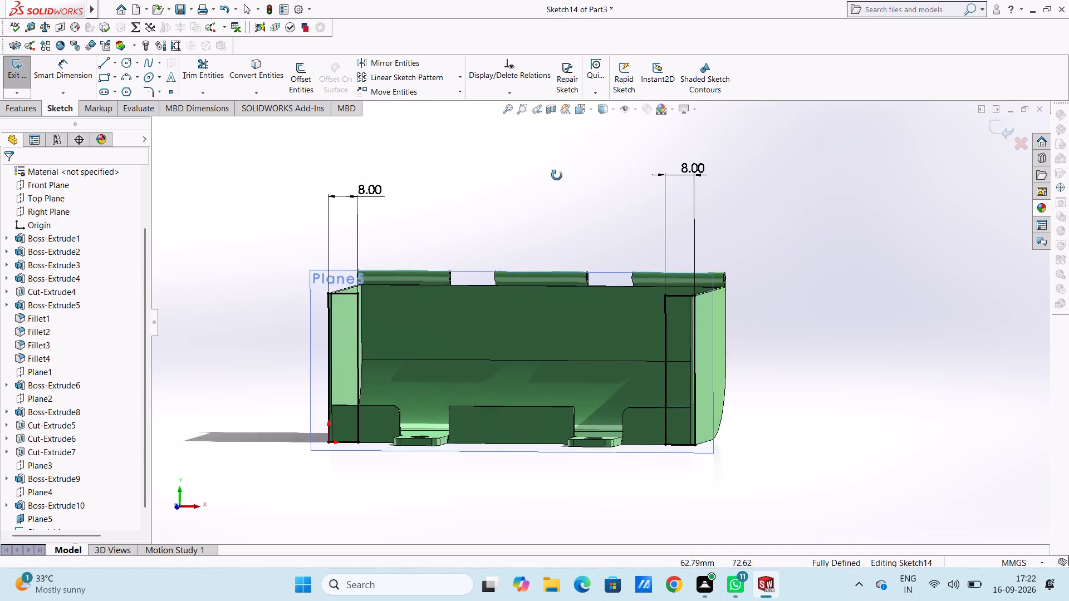
{"action": "middle_click_drag", "start_coordinate": [557, 175], "coordinate": [491, 270]}
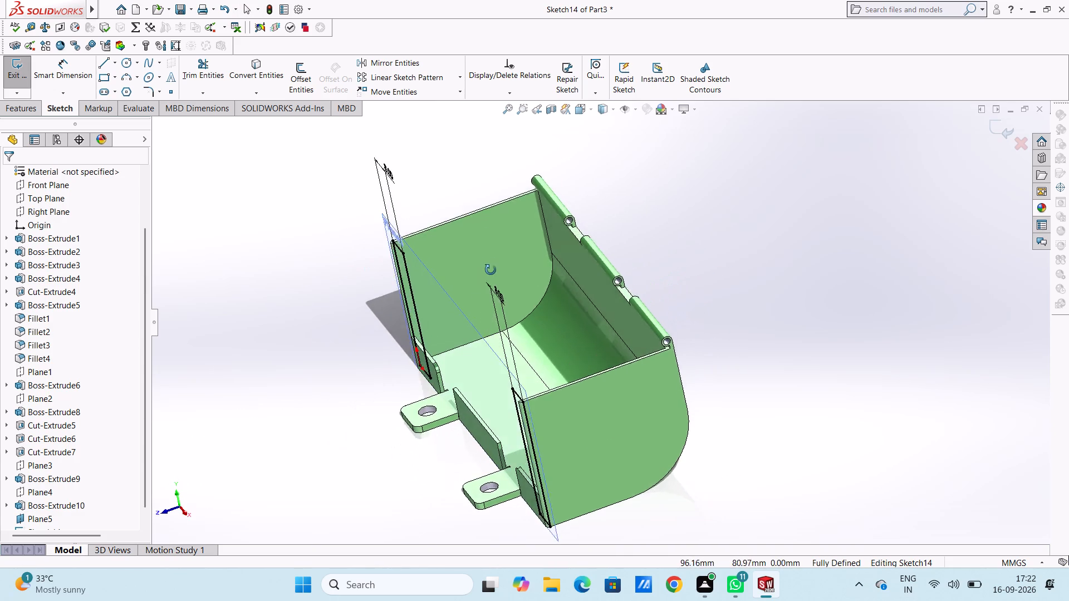
{"action": "middle_click_drag", "start_coordinate": [491, 270], "coordinate": [503, 345]}
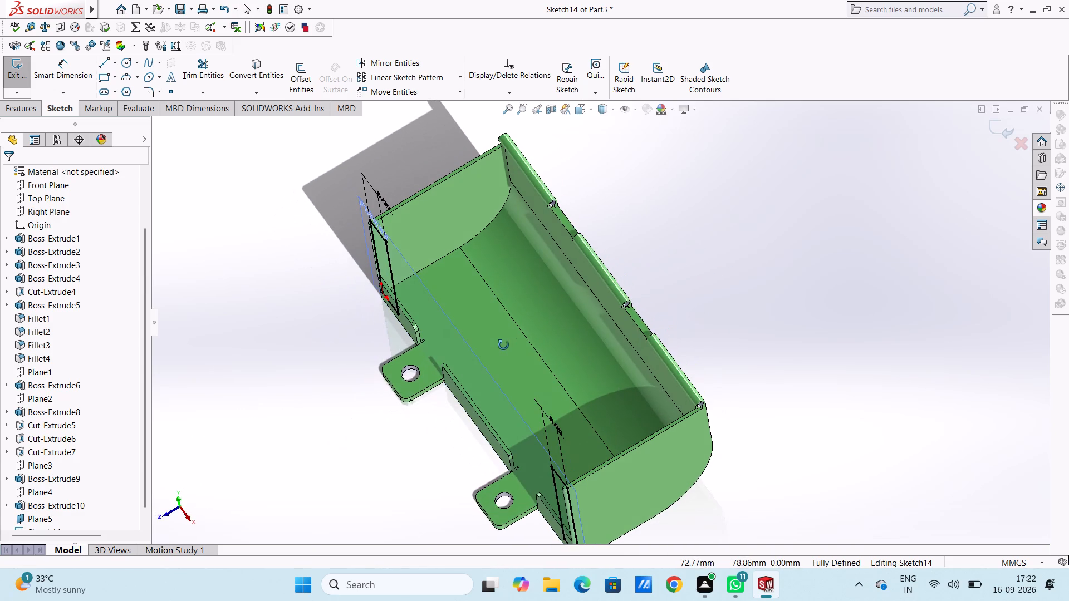
{"action": "middle_click_drag", "start_coordinate": [503, 345], "coordinate": [572, 289]}
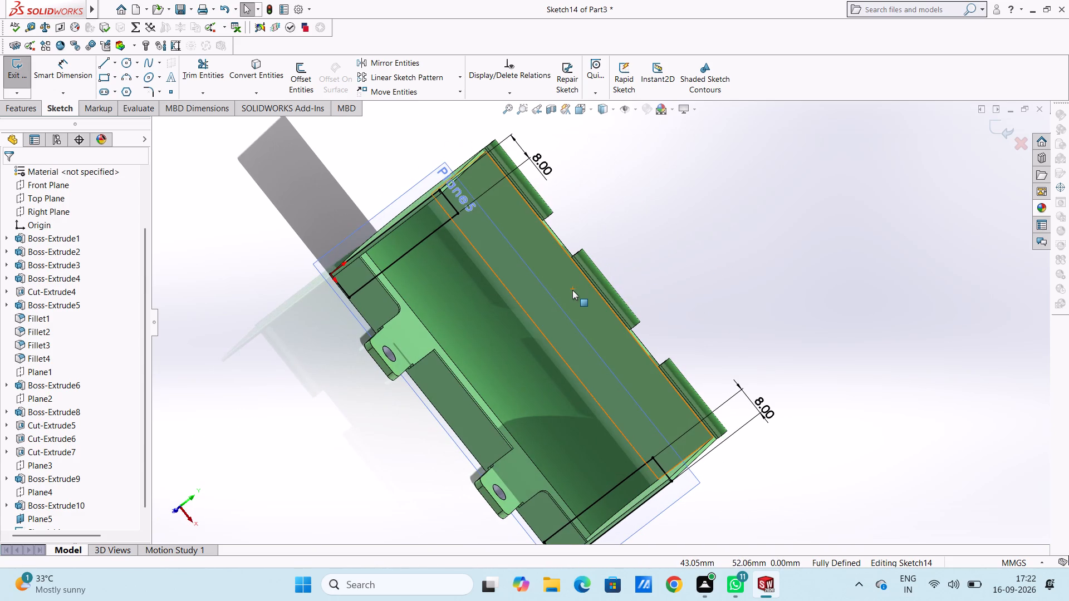
{"action": "key", "text": "7"}
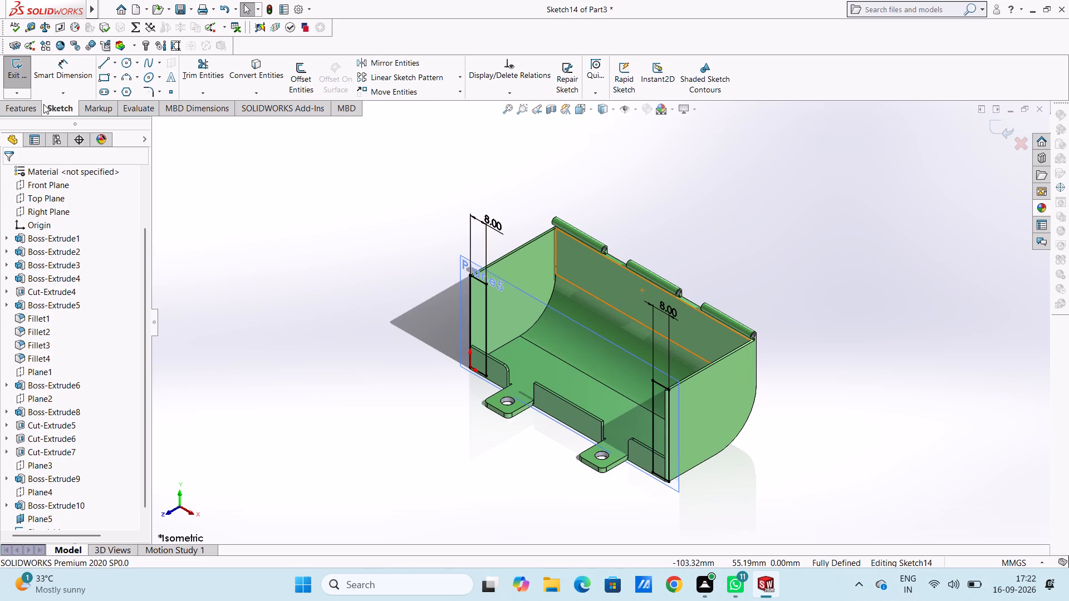
{"action": "left_click", "coordinate": [25, 110]}
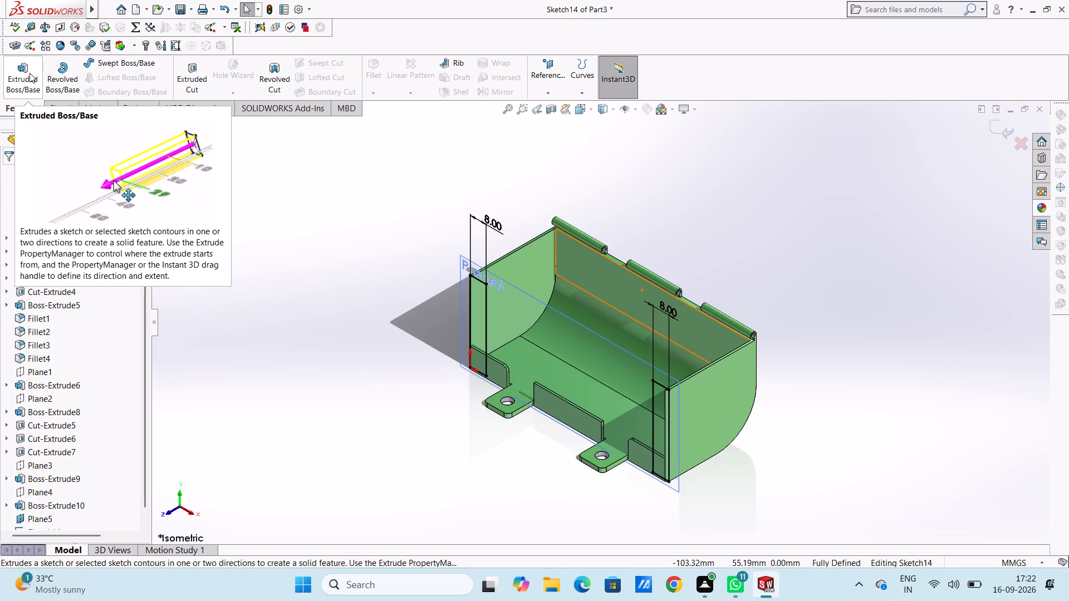
{"action": "left_click", "coordinate": [30, 73]}
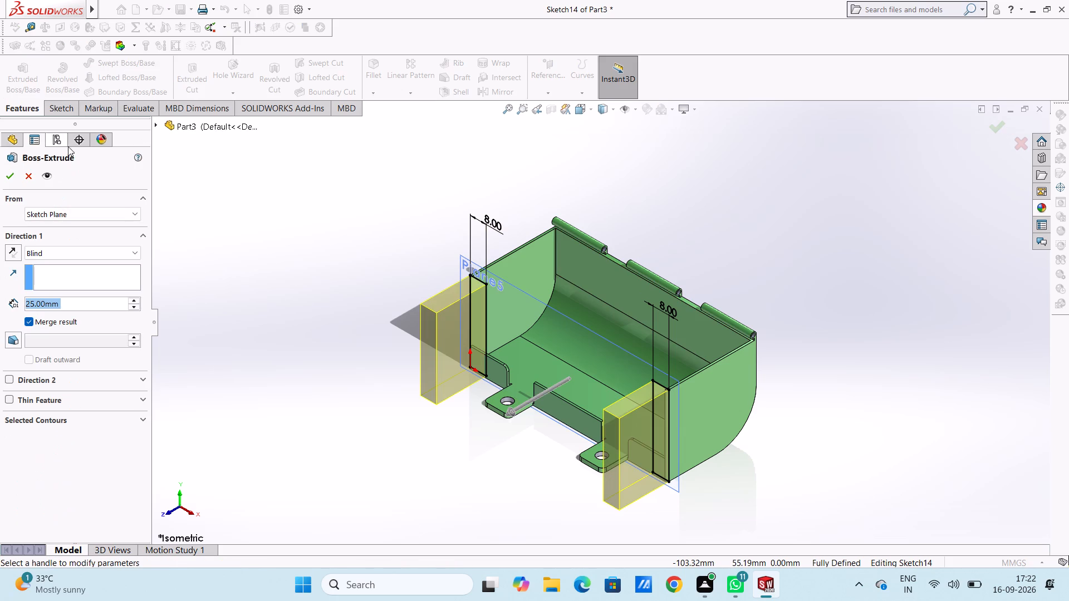
{"action": "left_click", "coordinate": [7, 250]}
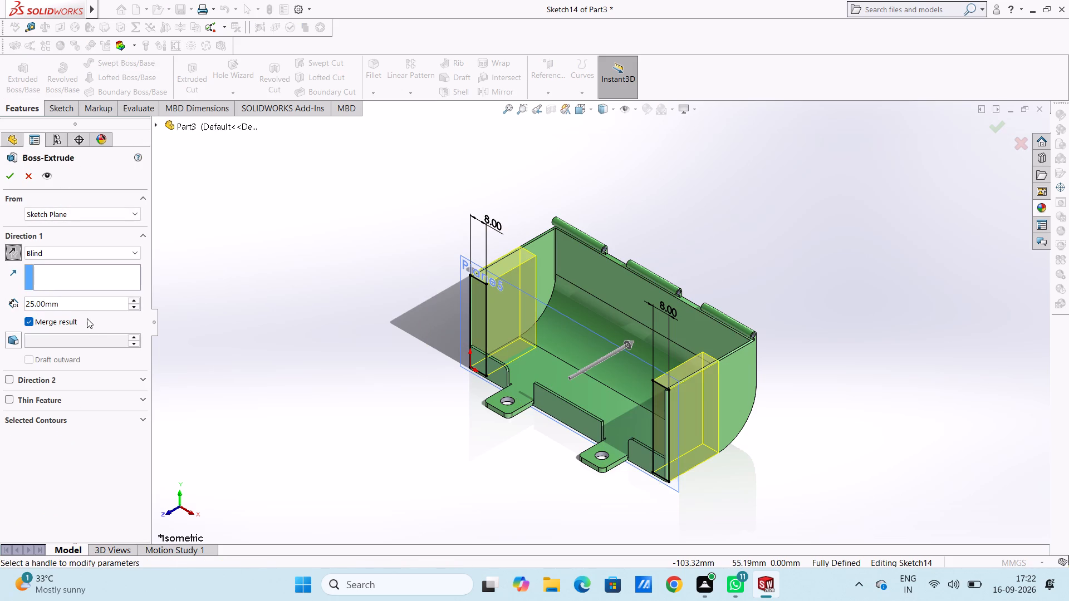
{"action": "double_click", "coordinate": [87, 304]}
{"action": "key", "text": "1"}
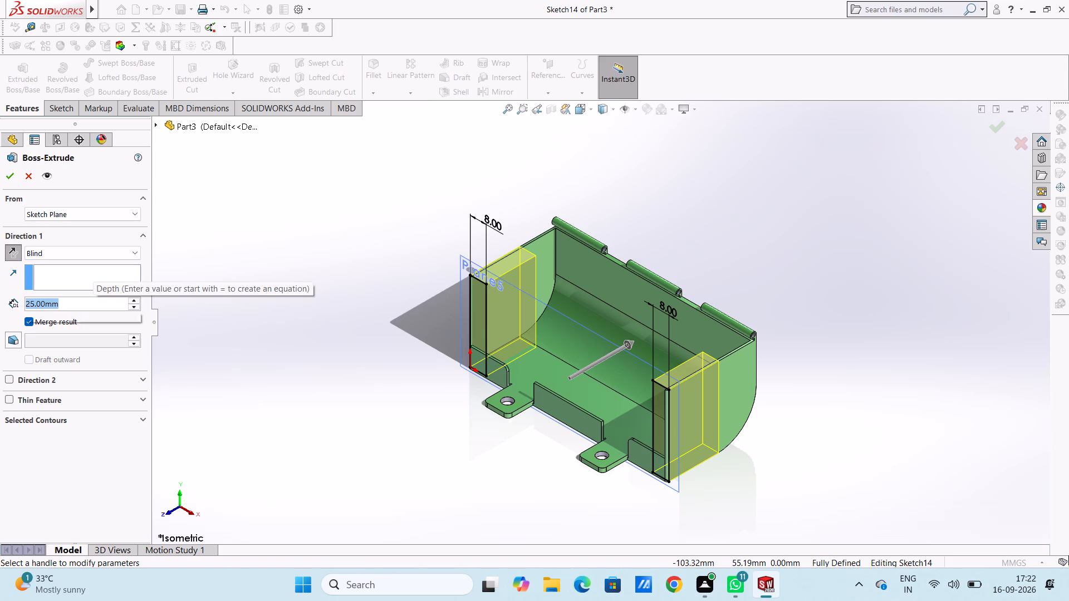
{"action": "key", "text": "Return"}
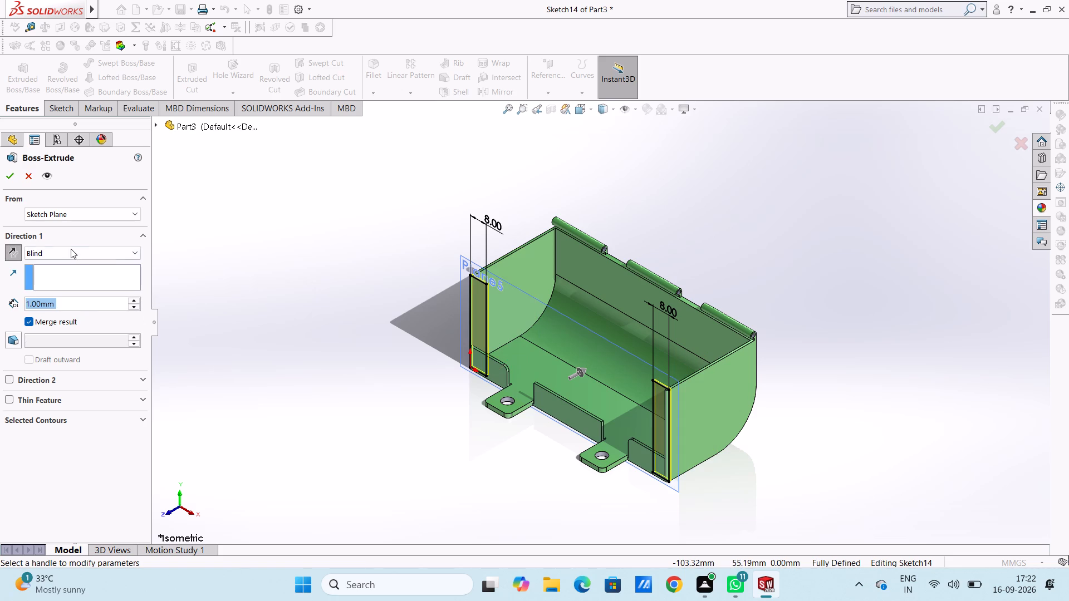
{"action": "left_click", "coordinate": [12, 175]}
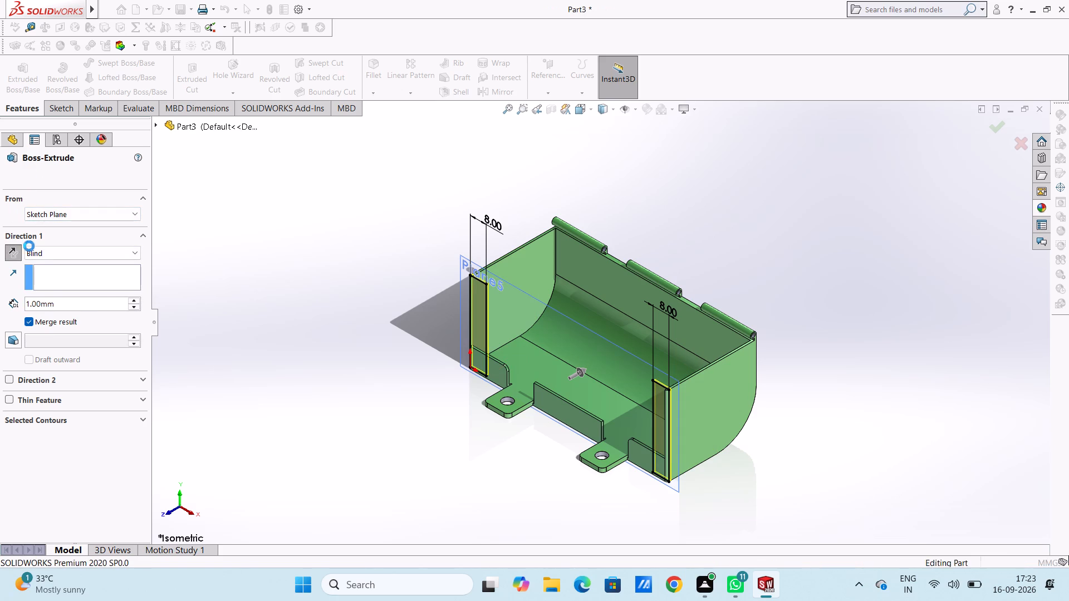
{"action": "left_click", "coordinate": [389, 334]}
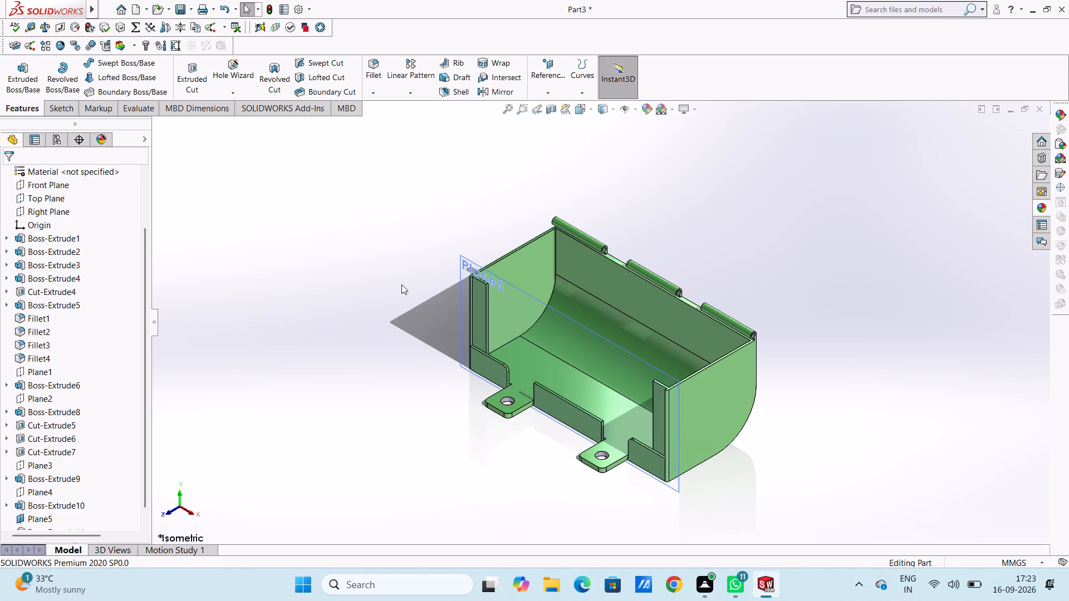
Hide the 1 mm offset reference plane, Plane5.
{"action": "scroll", "coordinate": [67, 397], "scroll_direction": "down", "scroll_amount": 4}
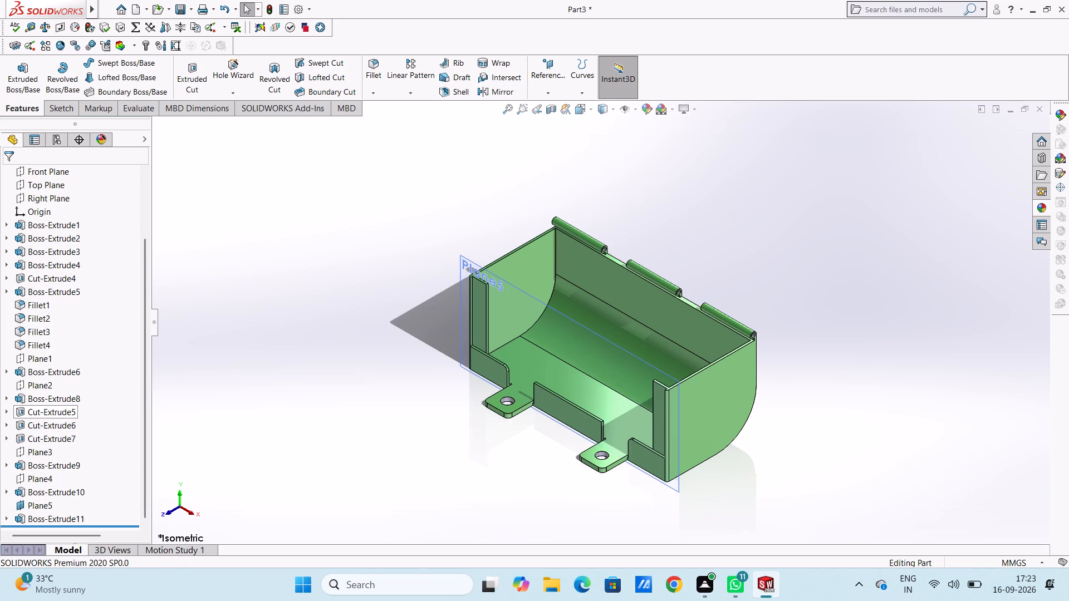
{"action": "left_click", "coordinate": [47, 503]}
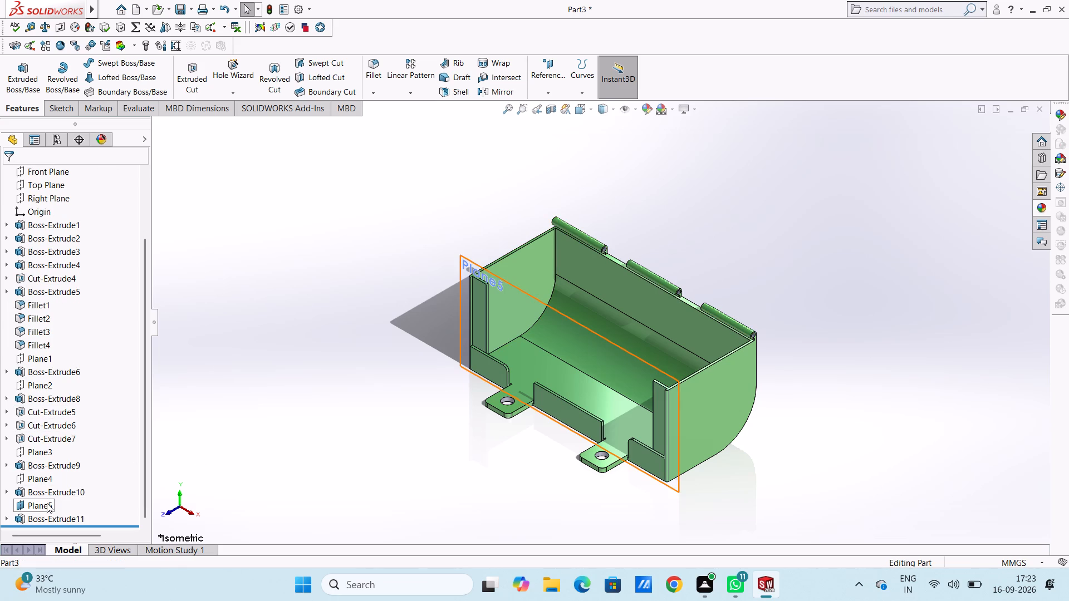
{"action": "left_click", "coordinate": [72, 488]}
{"action": "left_click", "coordinate": [237, 454]}
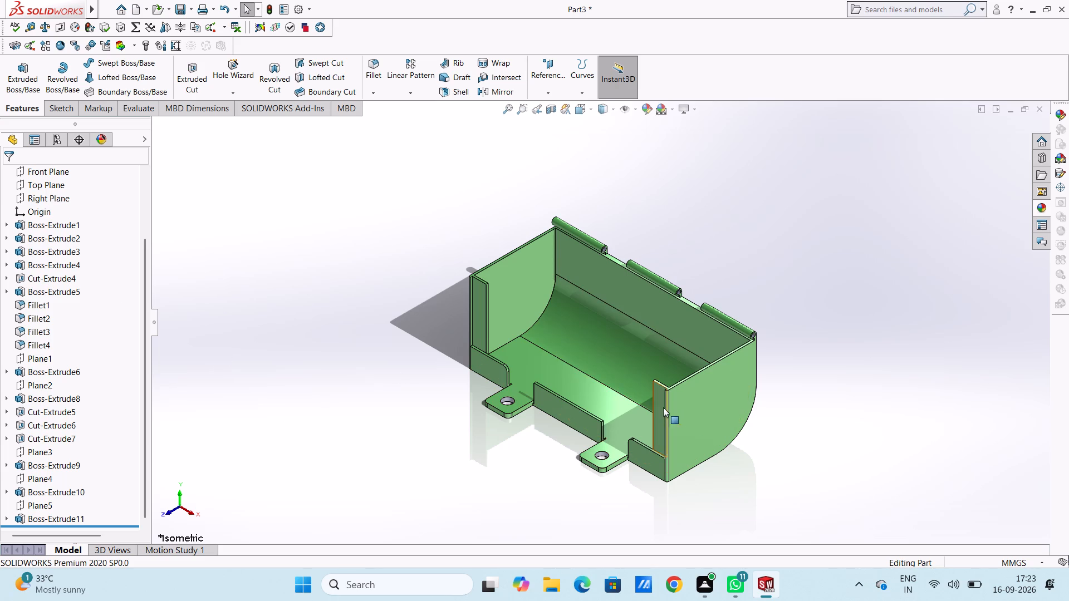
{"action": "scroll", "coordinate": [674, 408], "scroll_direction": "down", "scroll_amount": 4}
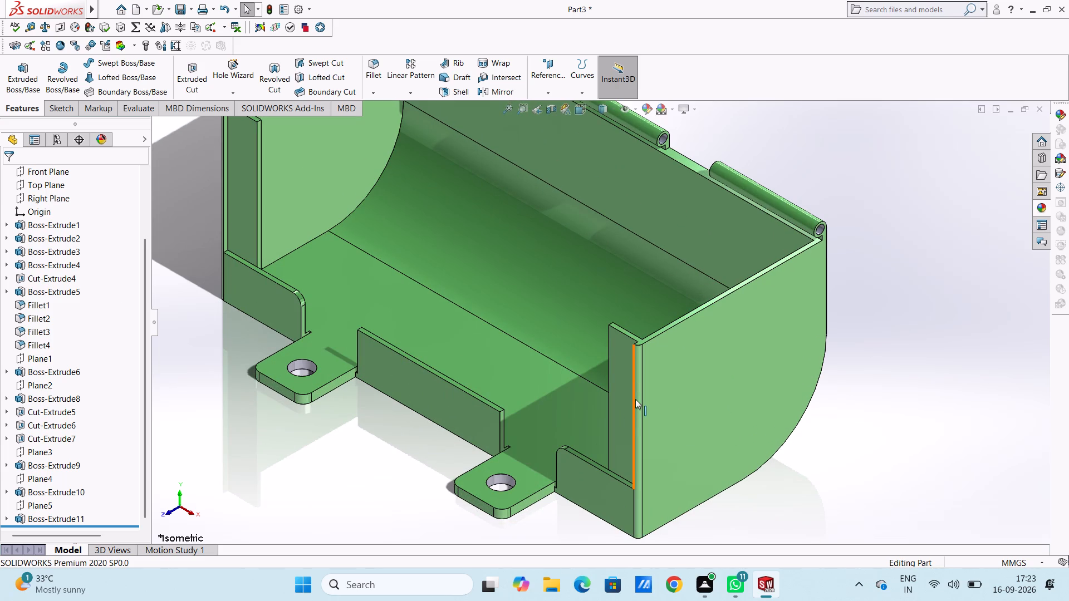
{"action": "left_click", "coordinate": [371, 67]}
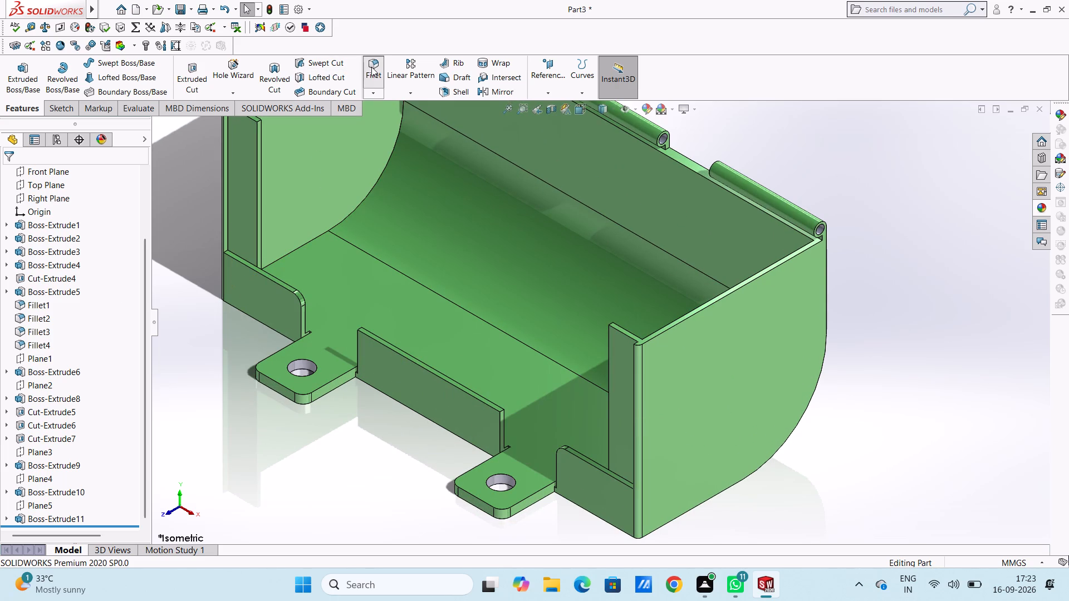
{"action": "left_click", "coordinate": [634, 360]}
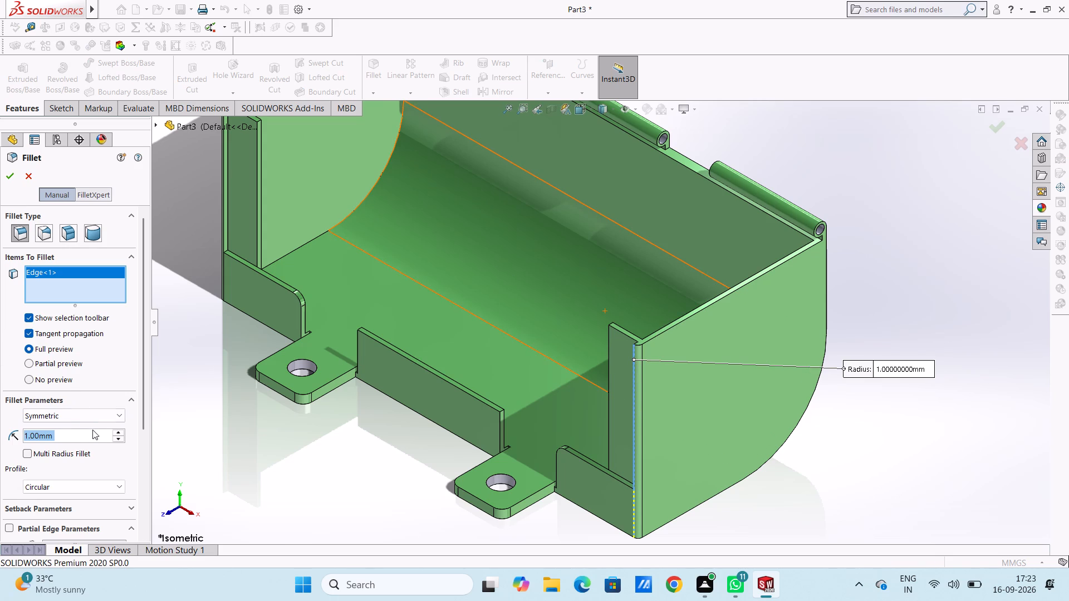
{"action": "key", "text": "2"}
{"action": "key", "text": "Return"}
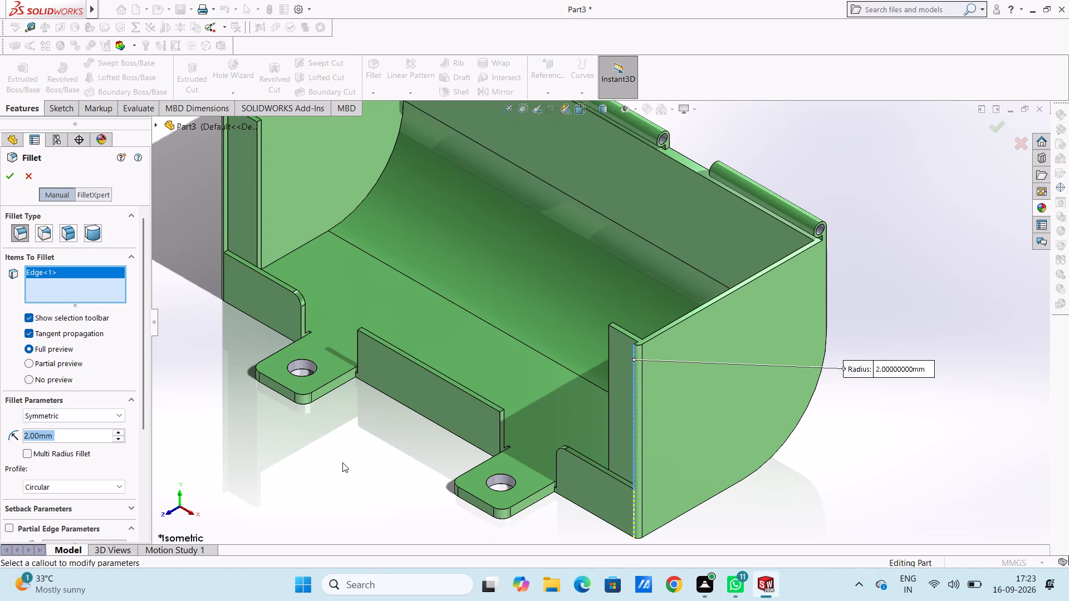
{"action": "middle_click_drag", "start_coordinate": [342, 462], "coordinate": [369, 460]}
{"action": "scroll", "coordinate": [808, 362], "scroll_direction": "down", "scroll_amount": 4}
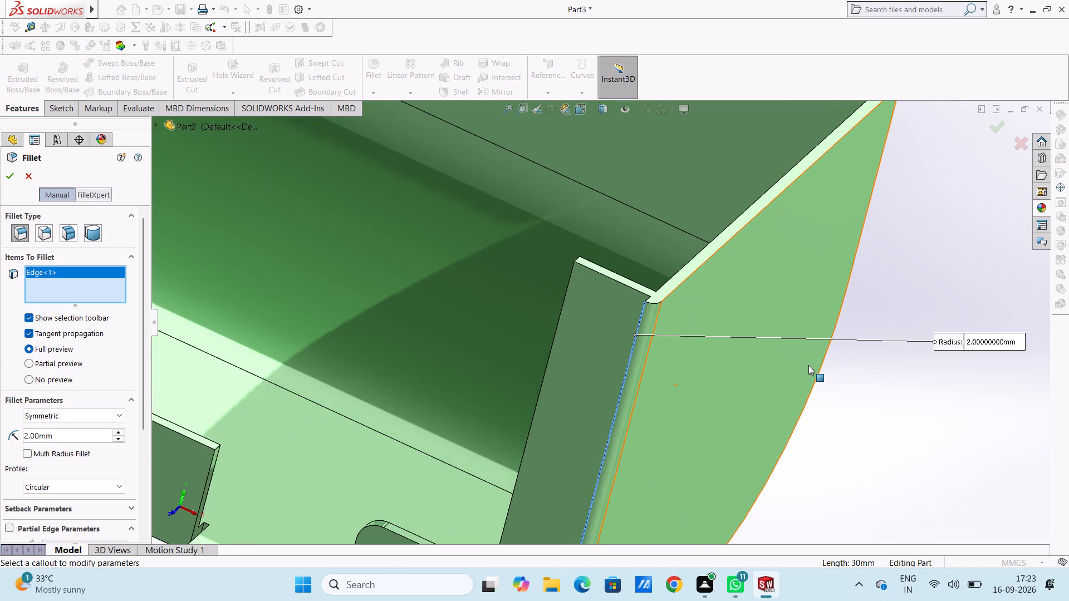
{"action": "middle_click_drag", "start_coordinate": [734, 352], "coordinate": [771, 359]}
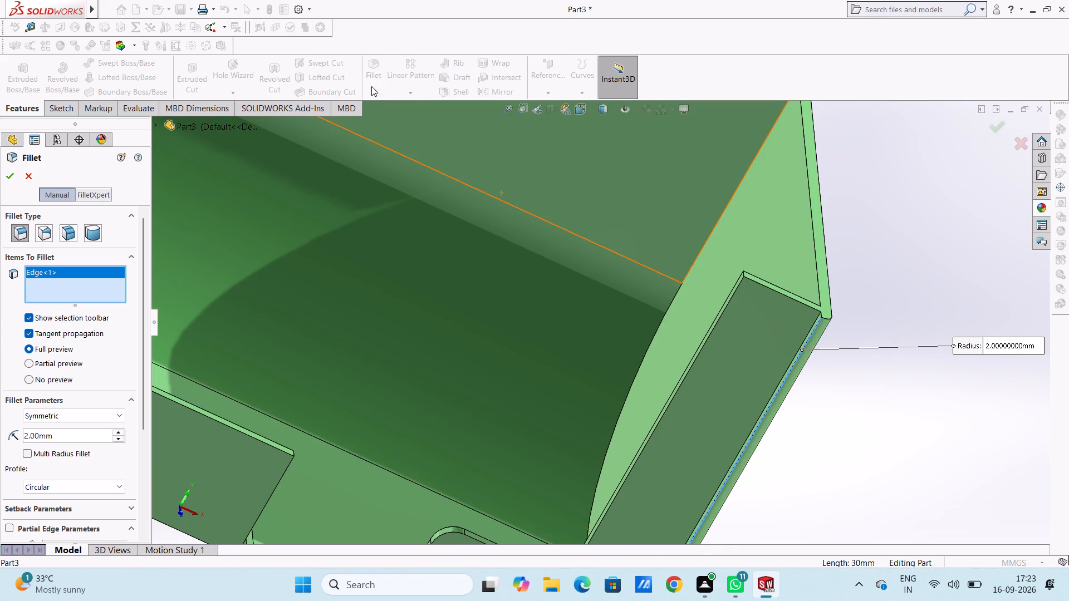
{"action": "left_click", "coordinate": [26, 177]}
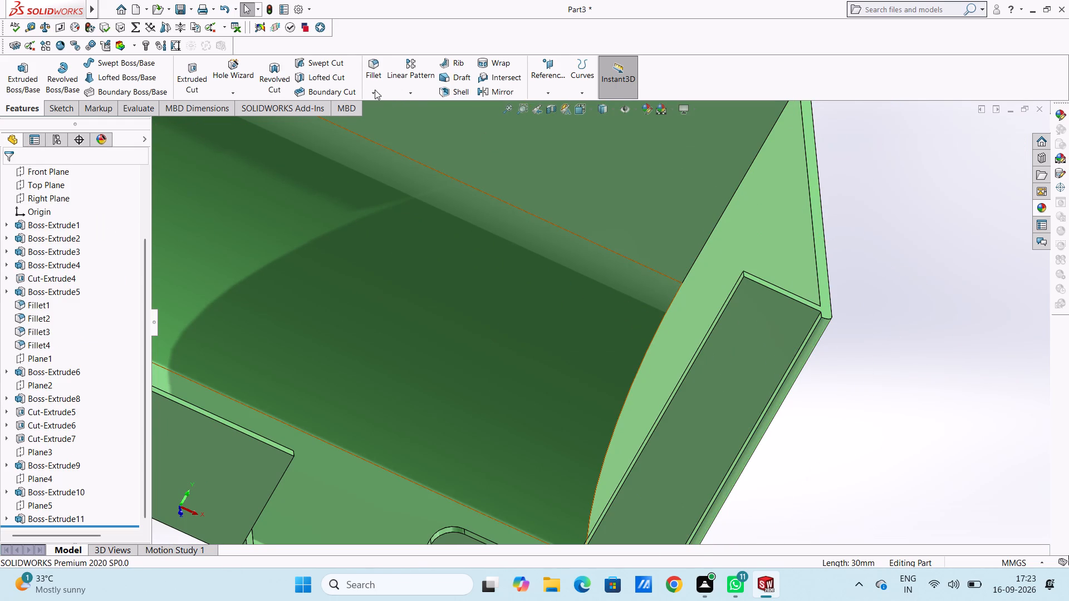
Fillet the vertical inner corner edge where the front strip meets the right end wall with a 2 mm radius.
{"action": "left_click", "coordinate": [383, 76]}
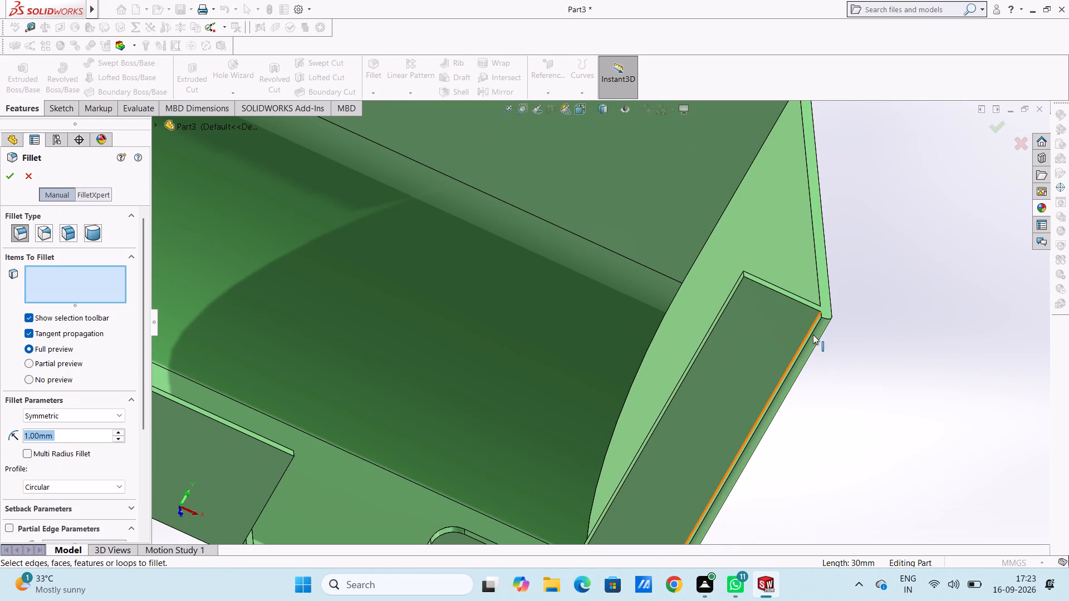
{"action": "left_click", "coordinate": [812, 327]}
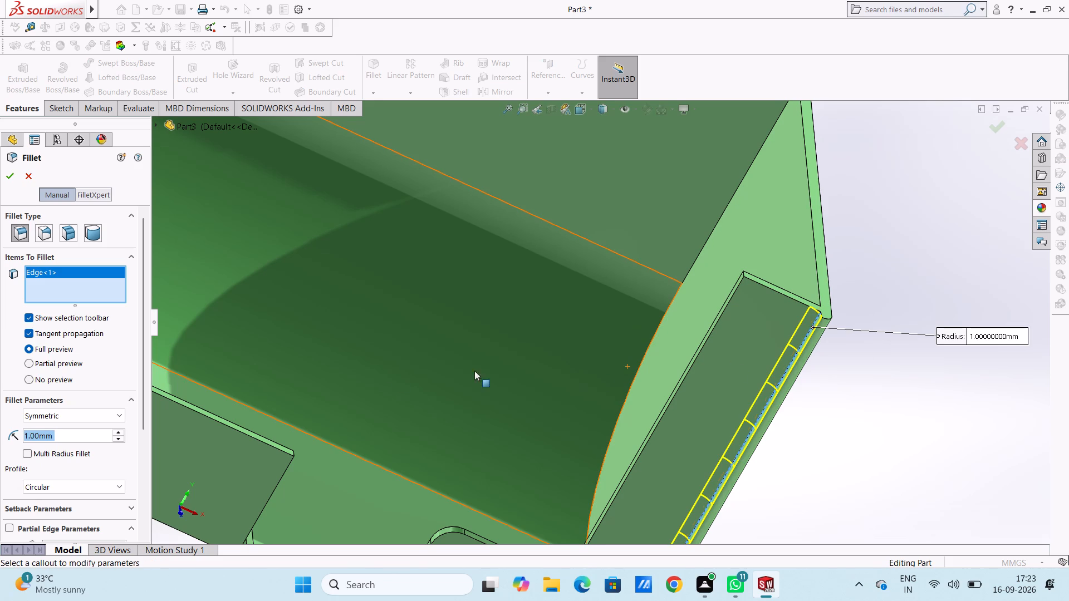
{"action": "left_click", "coordinate": [85, 436]}
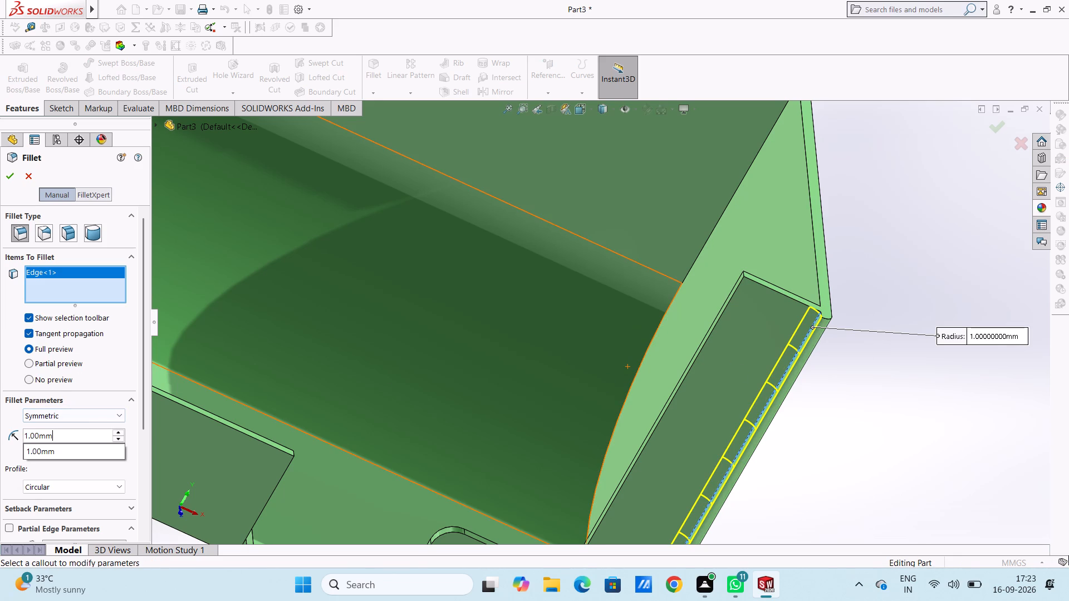
{"action": "double_click", "coordinate": [85, 435]}
{"action": "key", "text": "2"}
{"action": "key", "text": "Return"}
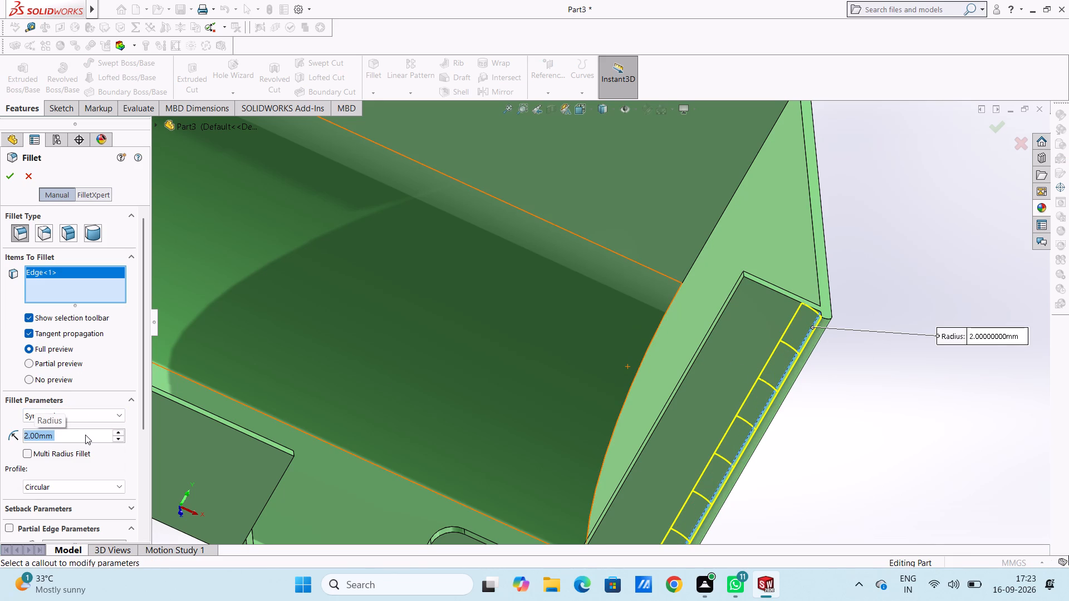
{"action": "left_click", "coordinate": [11, 176]}
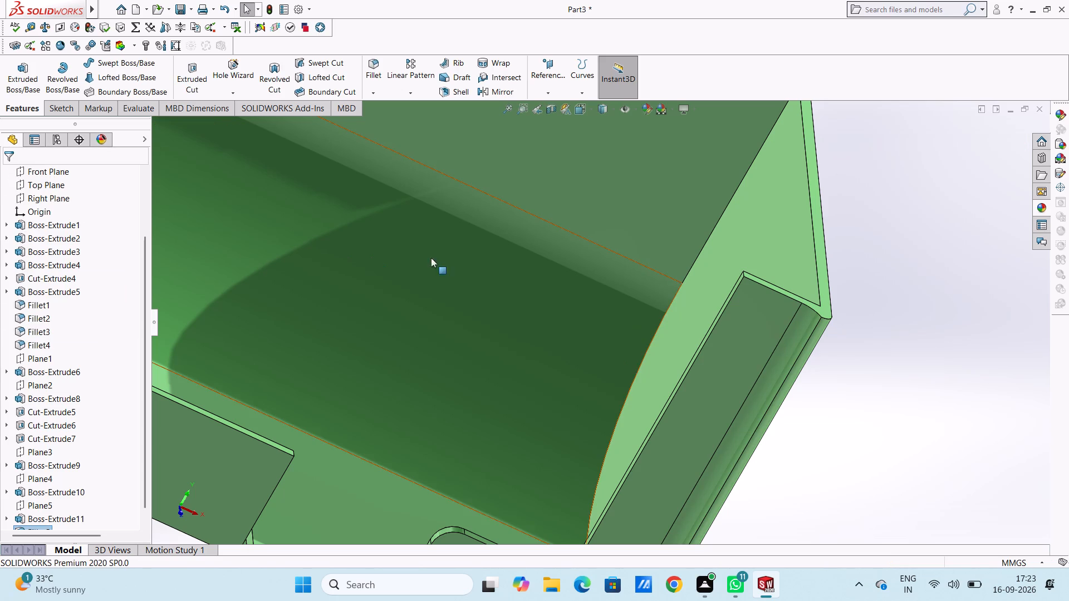
Fillet the vertical edge between that 2 mm fillet and the right end wall's front rim with a 0.5 mm radius.
{"action": "left_click", "coordinate": [381, 65]}
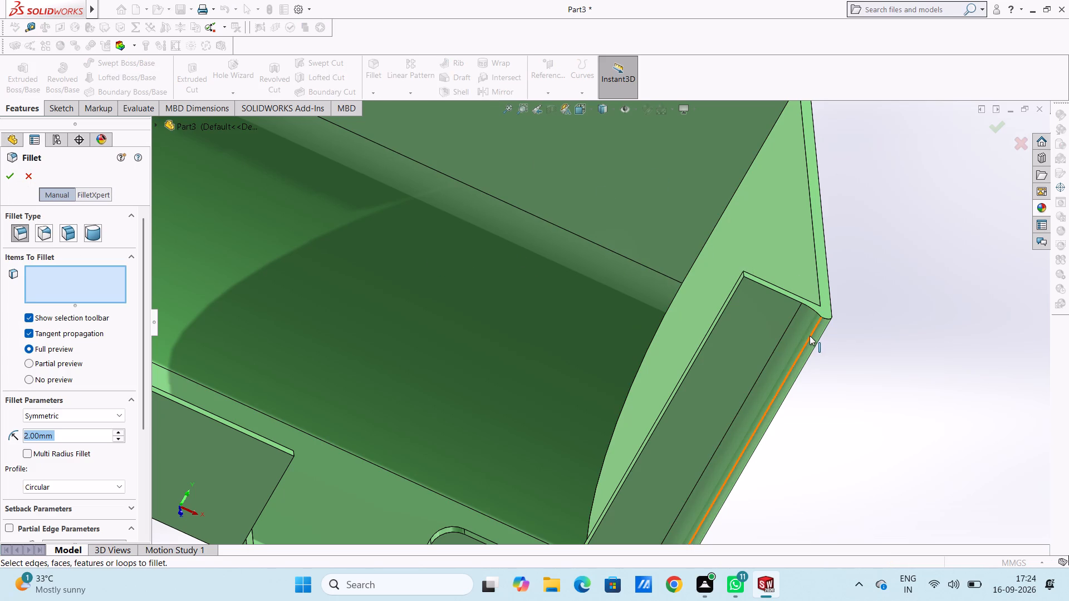
{"action": "left_click", "coordinate": [810, 335]}
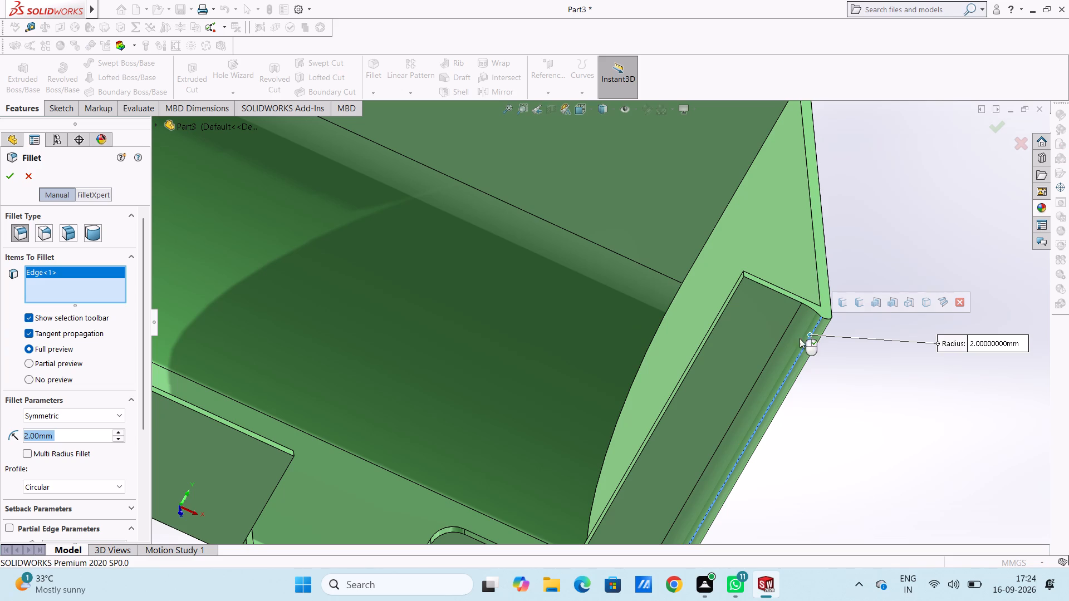
{"action": "key", "text": "1"}
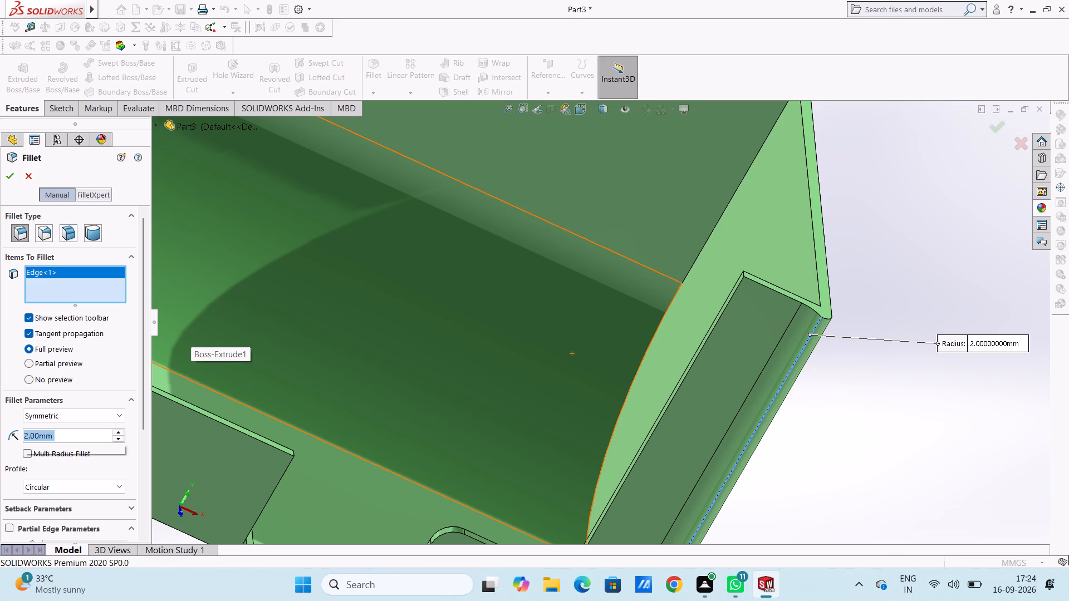
{"action": "key", "text": "Return"}
{"action": "type", "text": "0.5"}
{"action": "key", "text": "Return"}
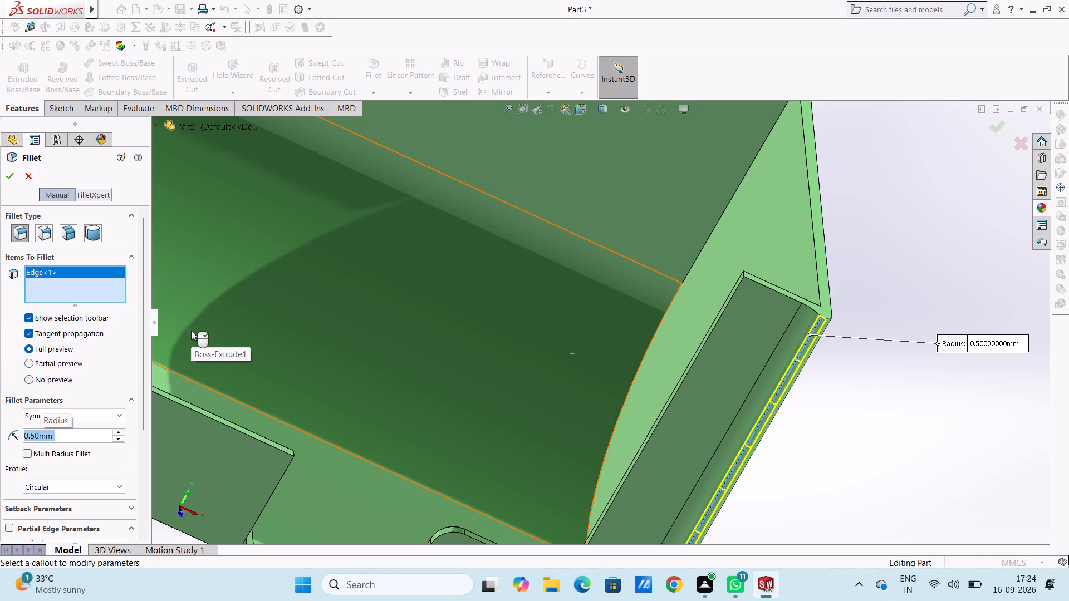
{"action": "left_click", "coordinate": [8, 175]}
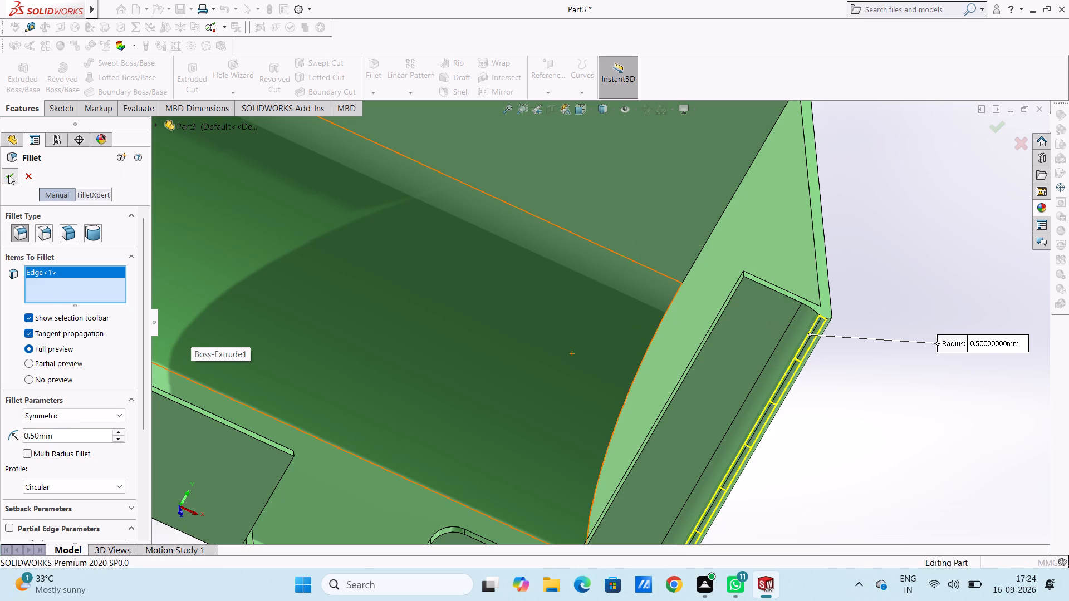
Fillet the vertical inner corner edge where the front strip meets the left end wall with a 2 mm radius.
{"action": "scroll", "coordinate": [270, 226], "scroll_direction": "up", "scroll_amount": 6}
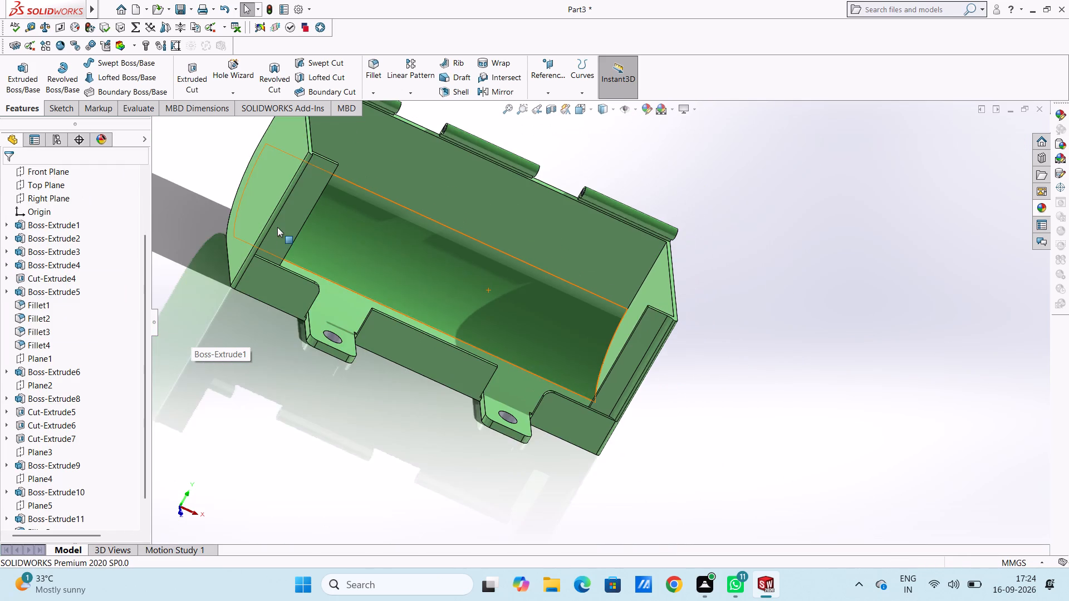
{"action": "scroll", "coordinate": [278, 228], "scroll_direction": "up", "scroll_amount": 1}
{"action": "middle_click_drag", "start_coordinate": [244, 230], "coordinate": [207, 230]}
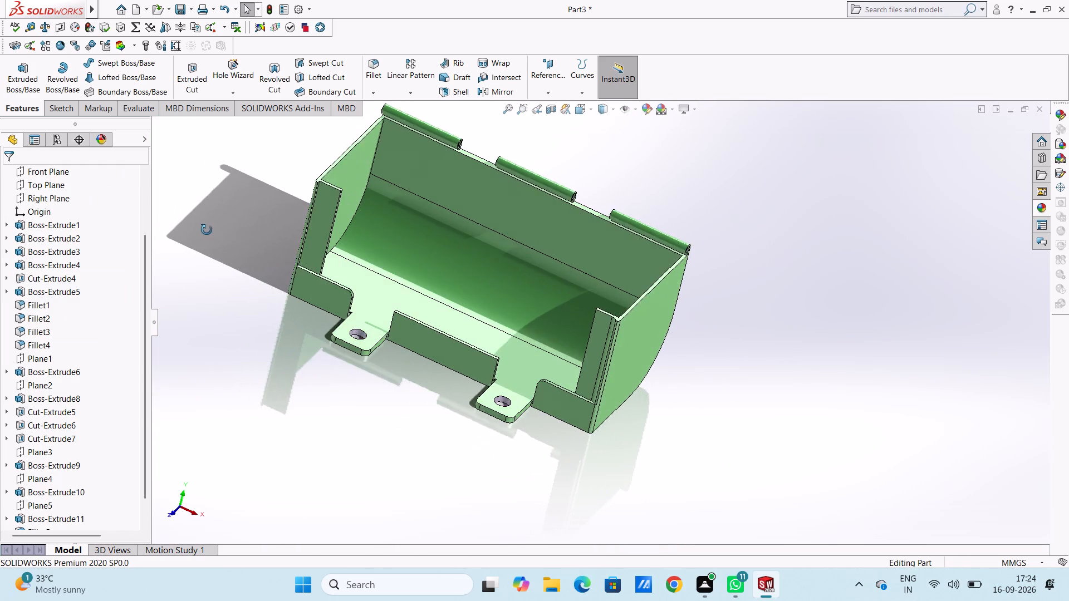
{"action": "middle_click_drag", "start_coordinate": [207, 230], "coordinate": [205, 231]}
{"action": "scroll", "coordinate": [314, 223], "scroll_direction": "down", "scroll_amount": 6}
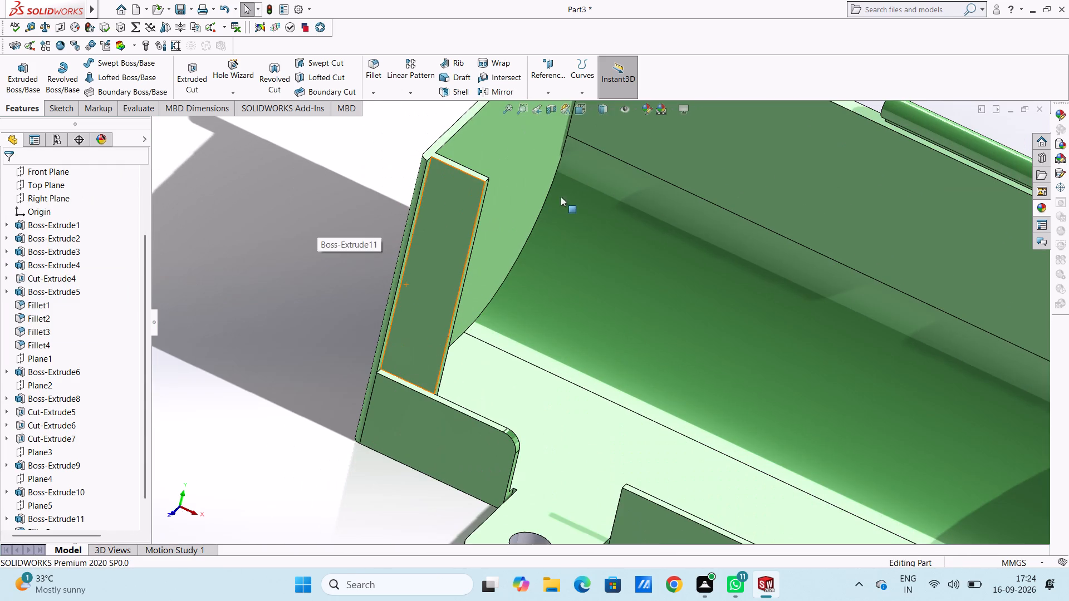
{"action": "middle_click_drag", "start_coordinate": [613, 190], "coordinate": [584, 199]}
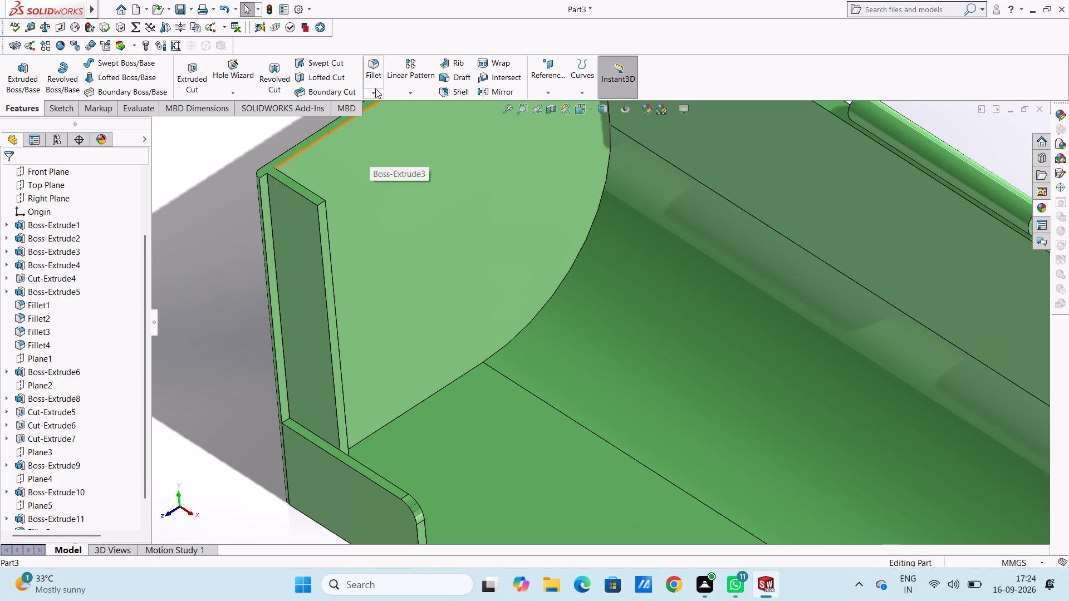
{"action": "left_click", "coordinate": [375, 76]}
{"action": "scroll", "coordinate": [280, 203], "scroll_direction": "down", "scroll_amount": 3}
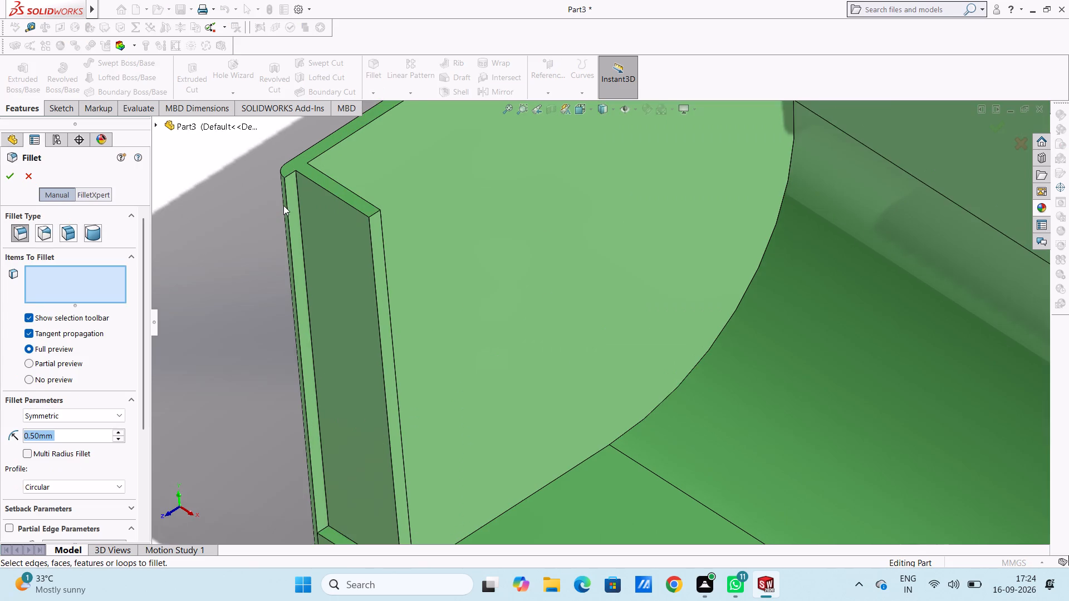
{"action": "scroll", "coordinate": [283, 204], "scroll_direction": "down", "scroll_amount": 3}
{"action": "left_click", "coordinate": [367, 209]}
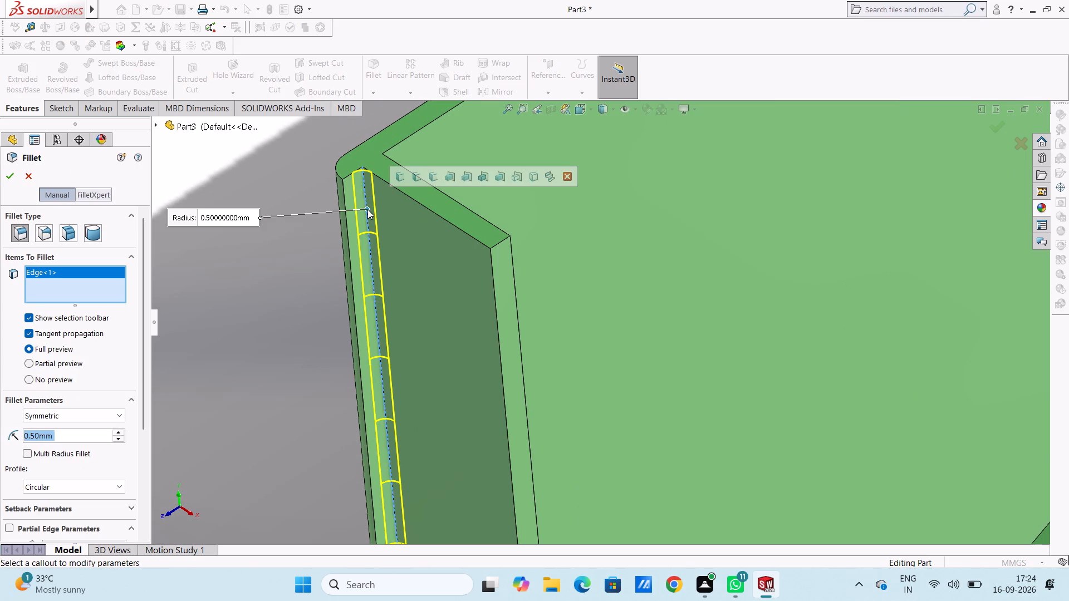
{"action": "key", "text": "2"}
{"action": "key", "text": "Return"}
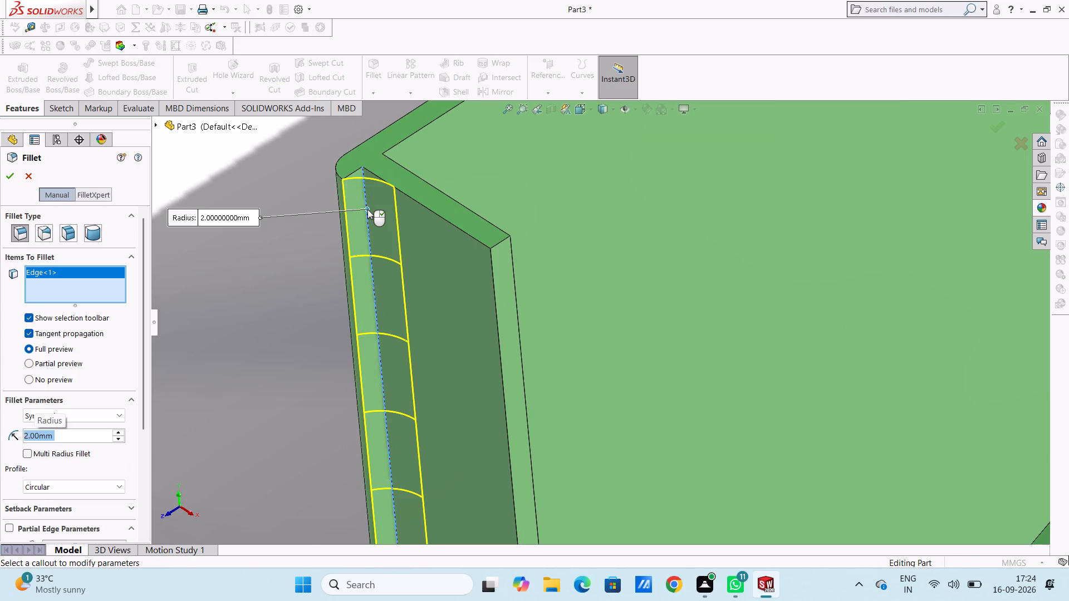
{"action": "left_click", "coordinate": [7, 176]}
{"action": "left_click", "coordinate": [235, 269]}
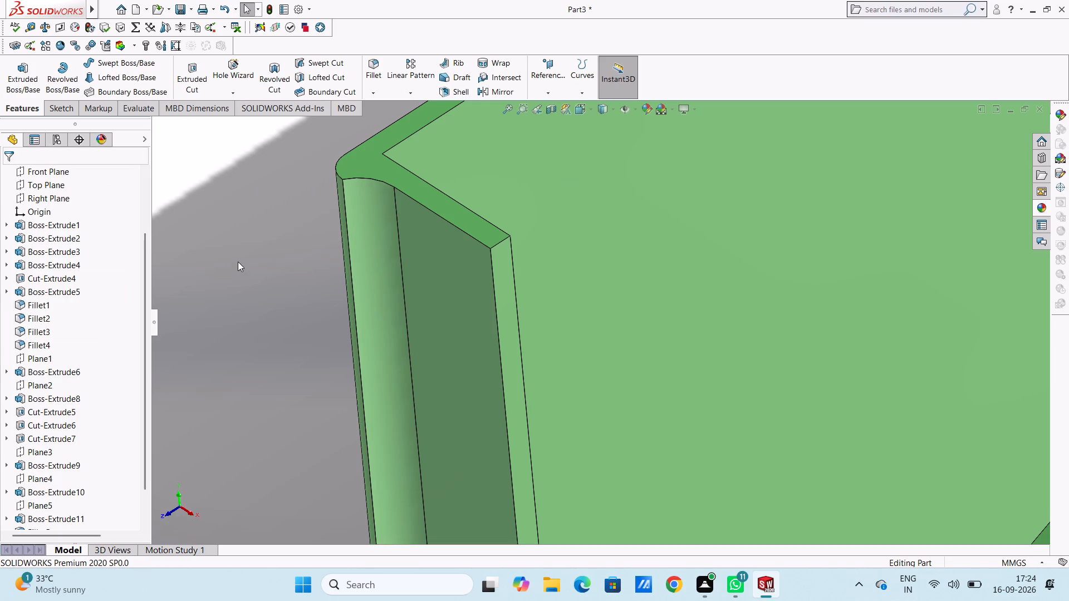
Fillet the vertical edge between the new 2 mm fillet and the left end wall's front rim with a 0.5 mm radius.
{"action": "middle_click_drag", "start_coordinate": [239, 260], "coordinate": [258, 264]}
{"action": "scroll", "coordinate": [349, 292], "scroll_direction": "down", "scroll_amount": 4}
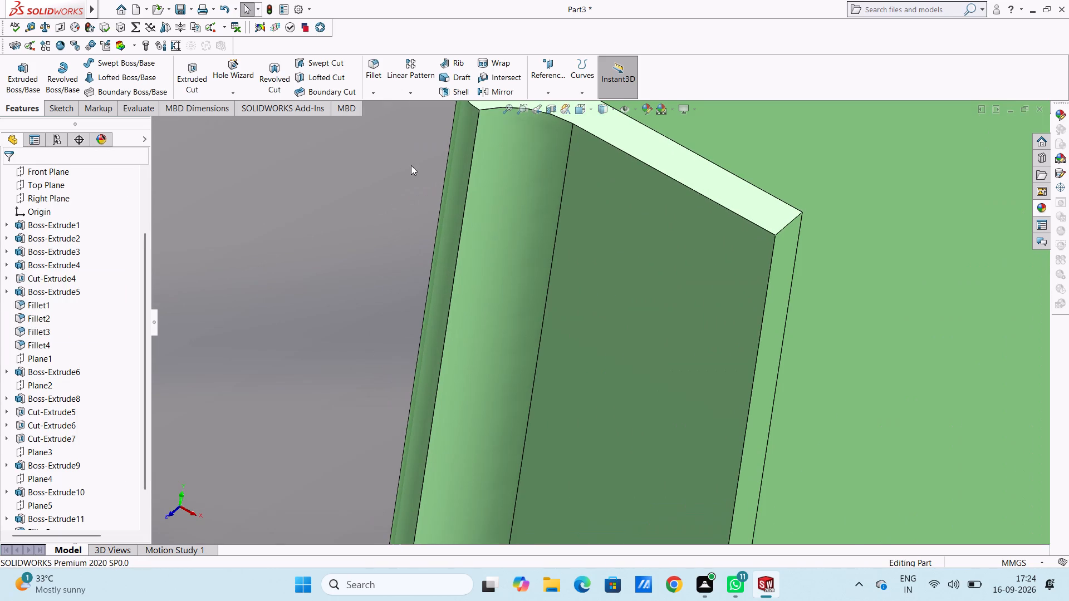
{"action": "left_click", "coordinate": [376, 70]}
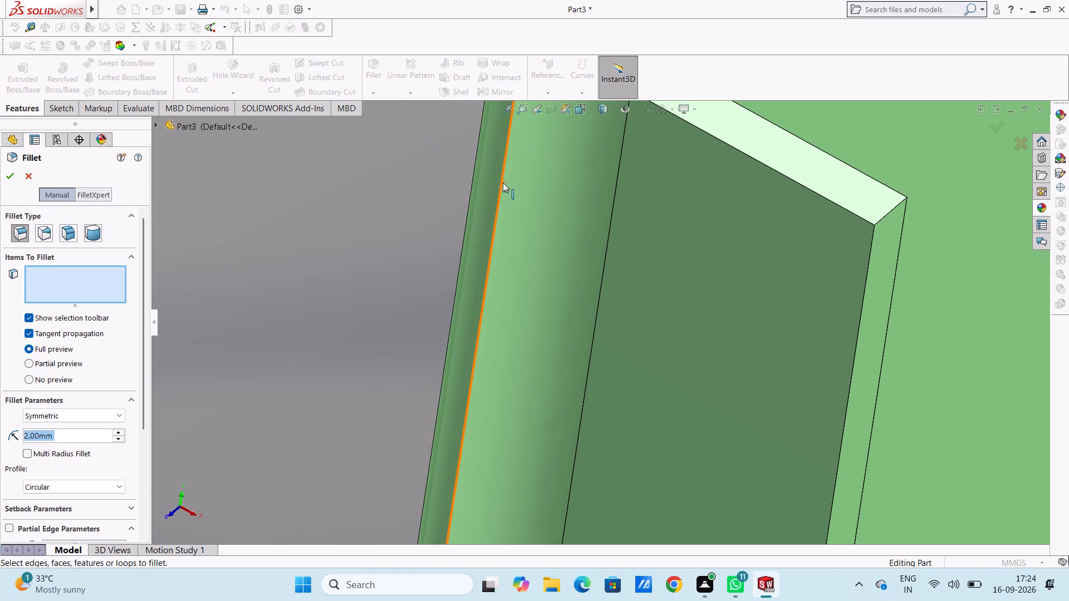
{"action": "left_click", "coordinate": [503, 183]}
{"action": "type", "text": "0.5"}
{"action": "key", "text": "Return"}
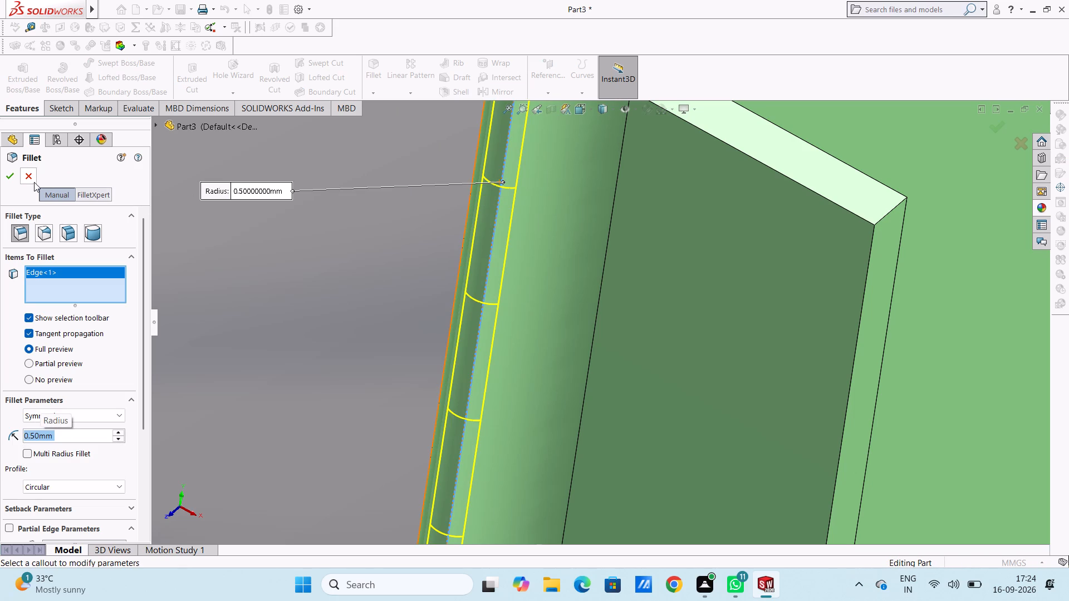
{"action": "left_click", "coordinate": [10, 179]}
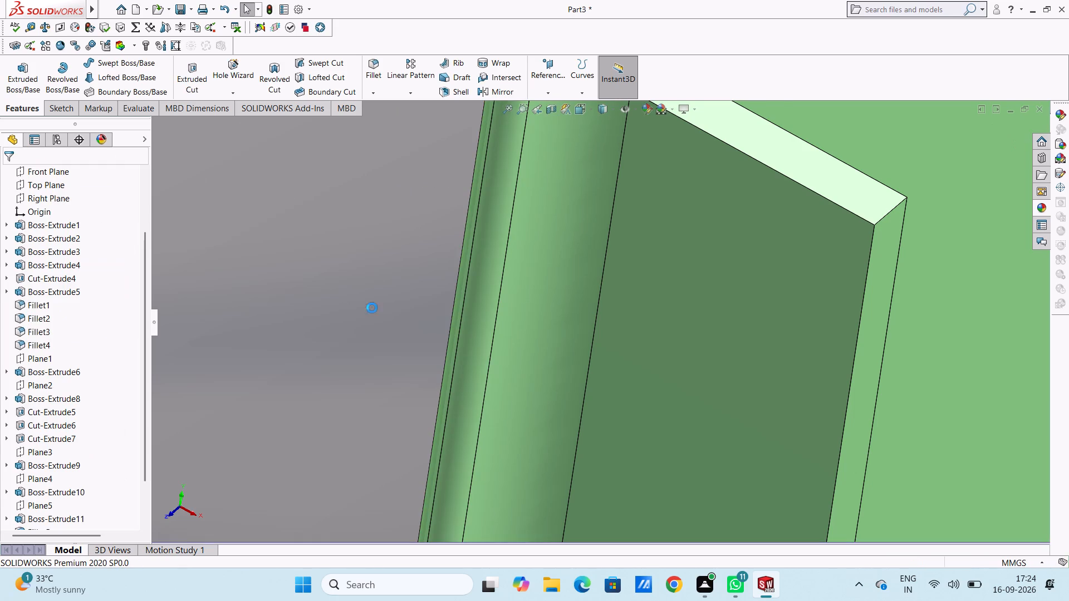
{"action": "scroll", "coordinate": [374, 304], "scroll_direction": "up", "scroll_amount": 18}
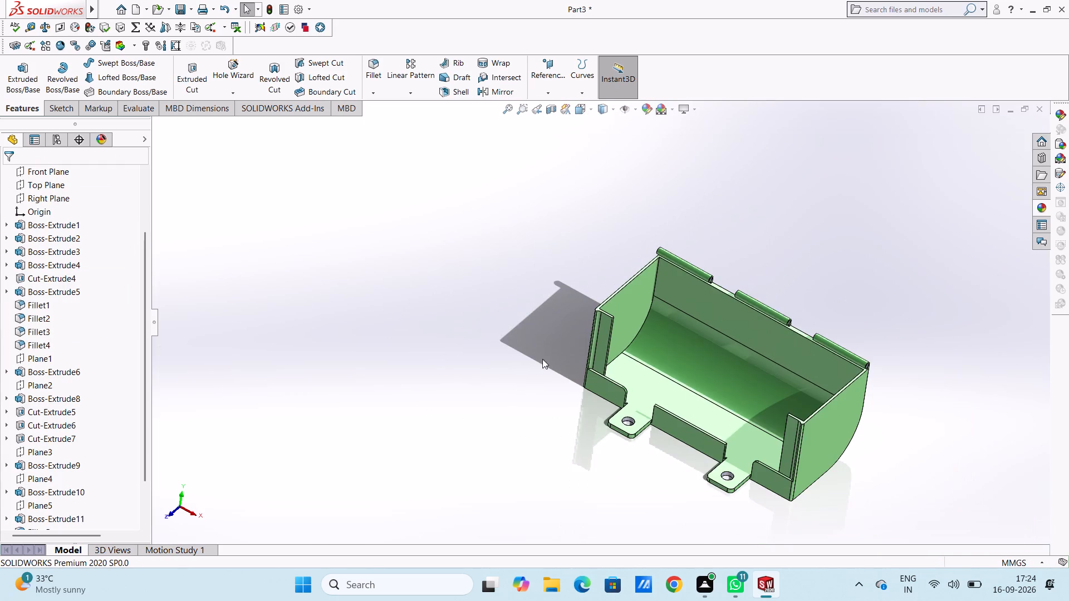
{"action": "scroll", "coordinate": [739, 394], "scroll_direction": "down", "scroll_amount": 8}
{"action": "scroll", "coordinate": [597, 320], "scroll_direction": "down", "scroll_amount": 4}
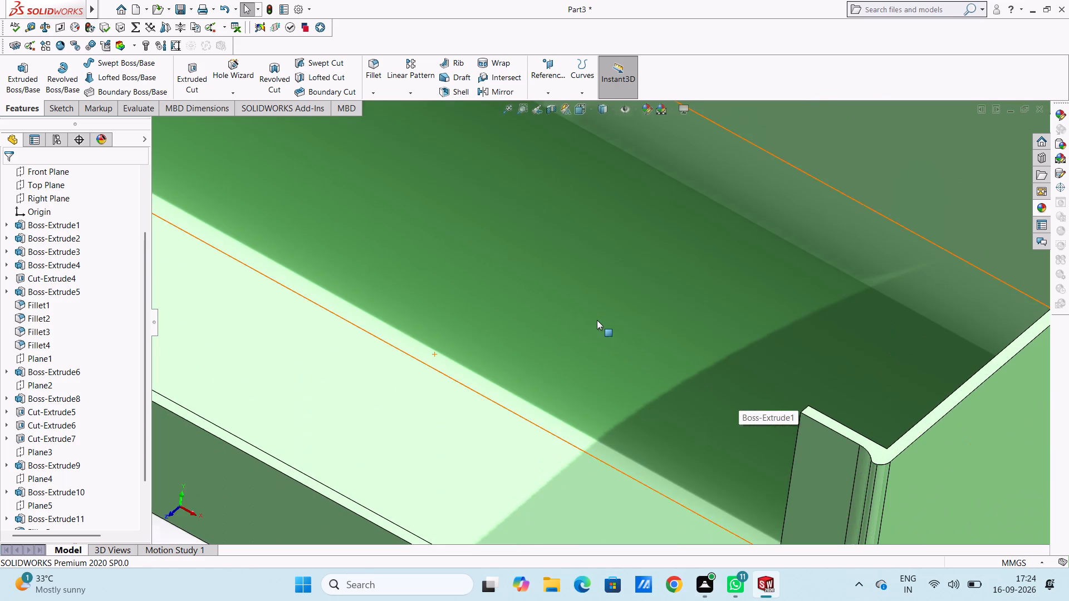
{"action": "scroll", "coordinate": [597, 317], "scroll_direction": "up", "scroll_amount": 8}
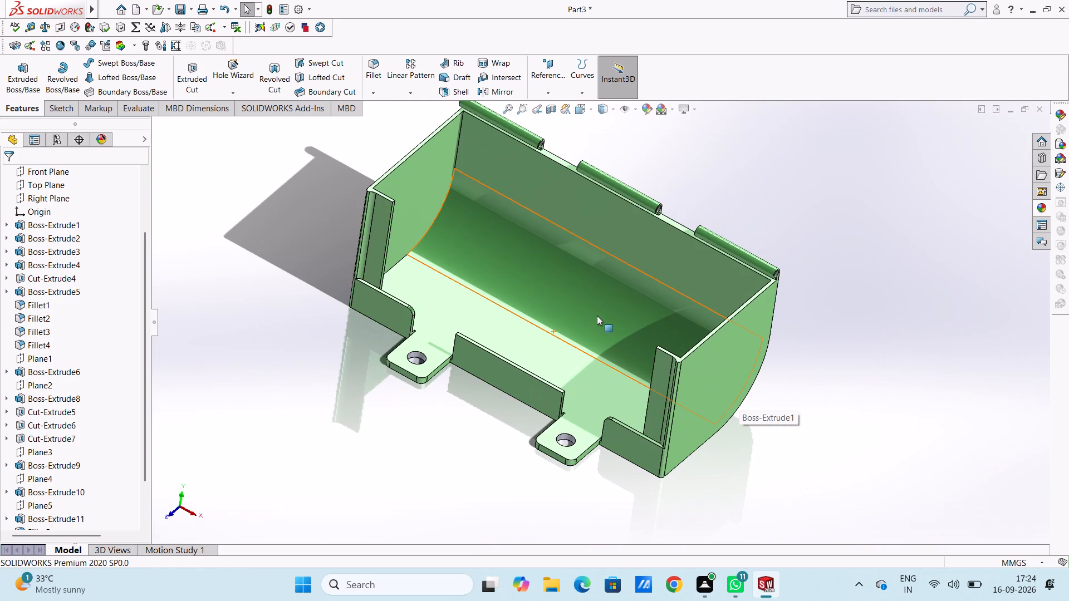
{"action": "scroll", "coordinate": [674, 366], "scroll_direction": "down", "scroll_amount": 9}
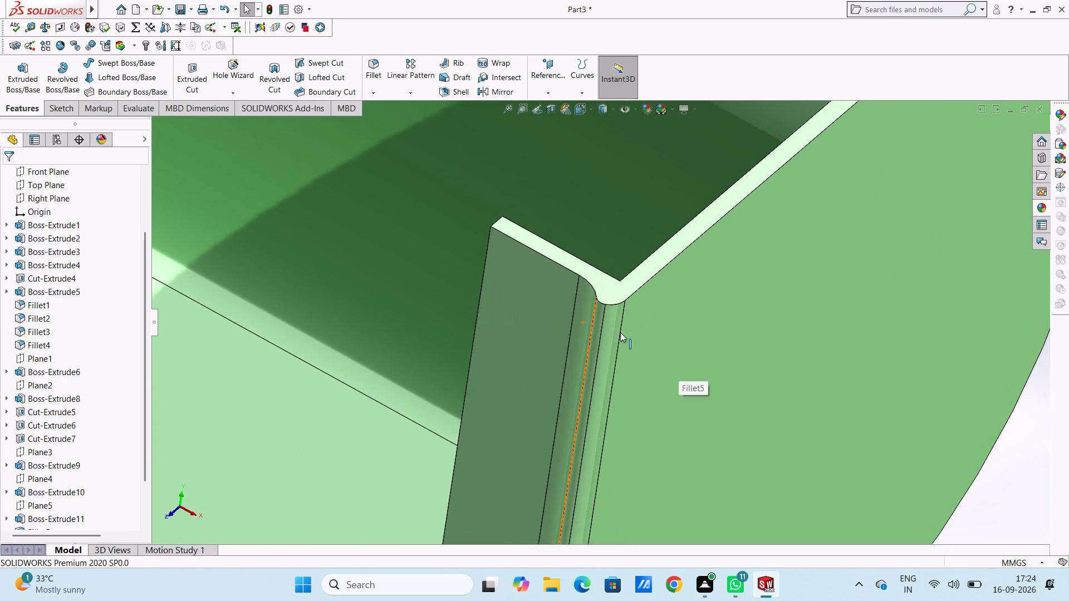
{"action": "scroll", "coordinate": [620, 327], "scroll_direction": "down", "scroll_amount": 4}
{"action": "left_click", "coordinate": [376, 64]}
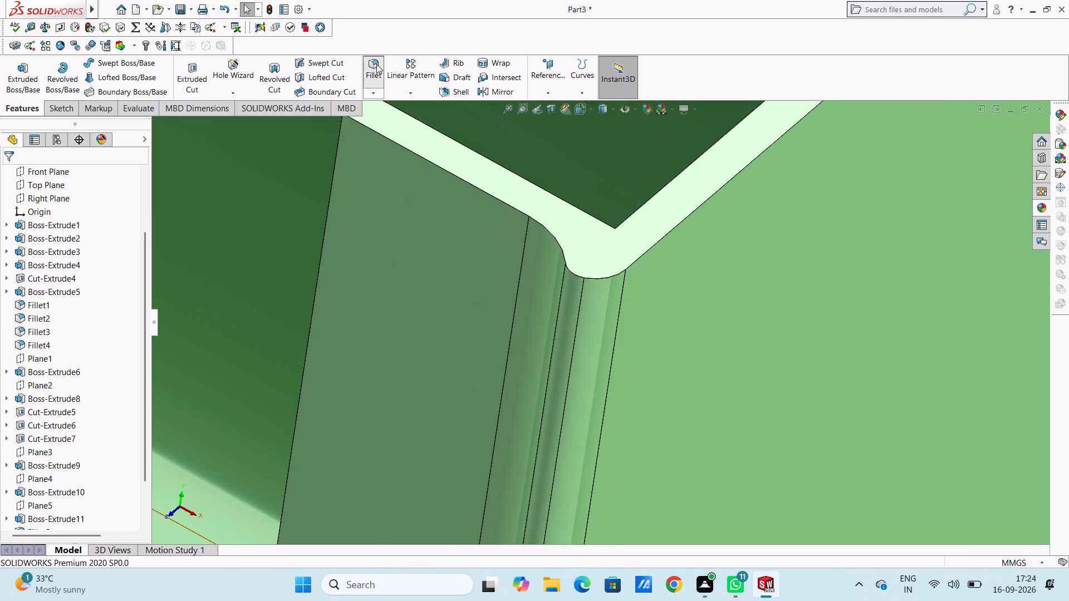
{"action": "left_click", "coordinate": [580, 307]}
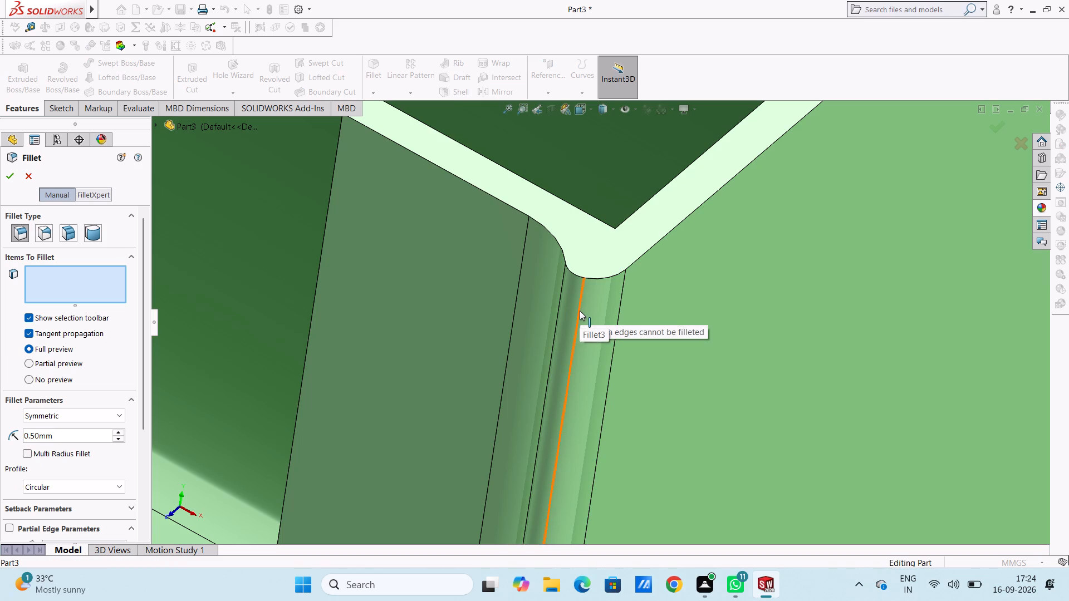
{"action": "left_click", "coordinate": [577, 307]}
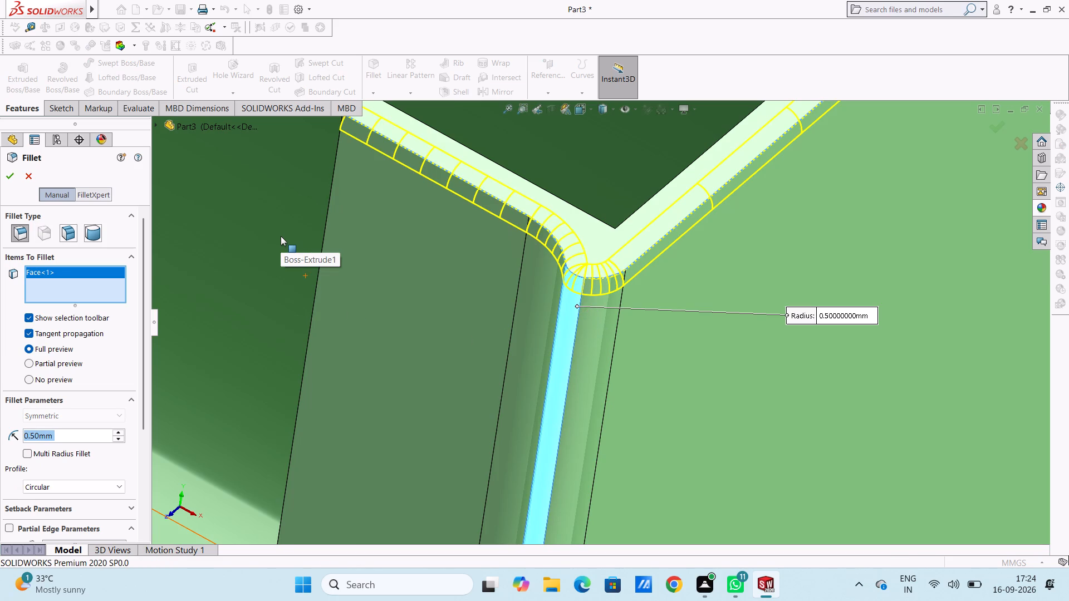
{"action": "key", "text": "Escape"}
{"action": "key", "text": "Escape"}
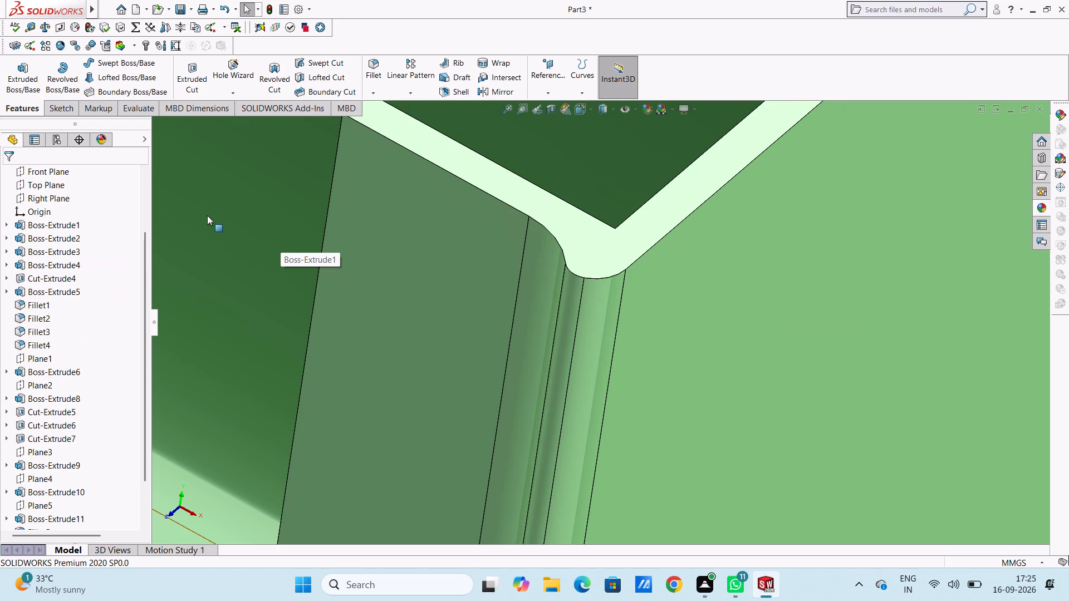
Fillet the short top edge at the free corner of the left vertical front strip with a 2 mm radius.
{"action": "scroll", "coordinate": [206, 215], "scroll_direction": "up", "scroll_amount": 6}
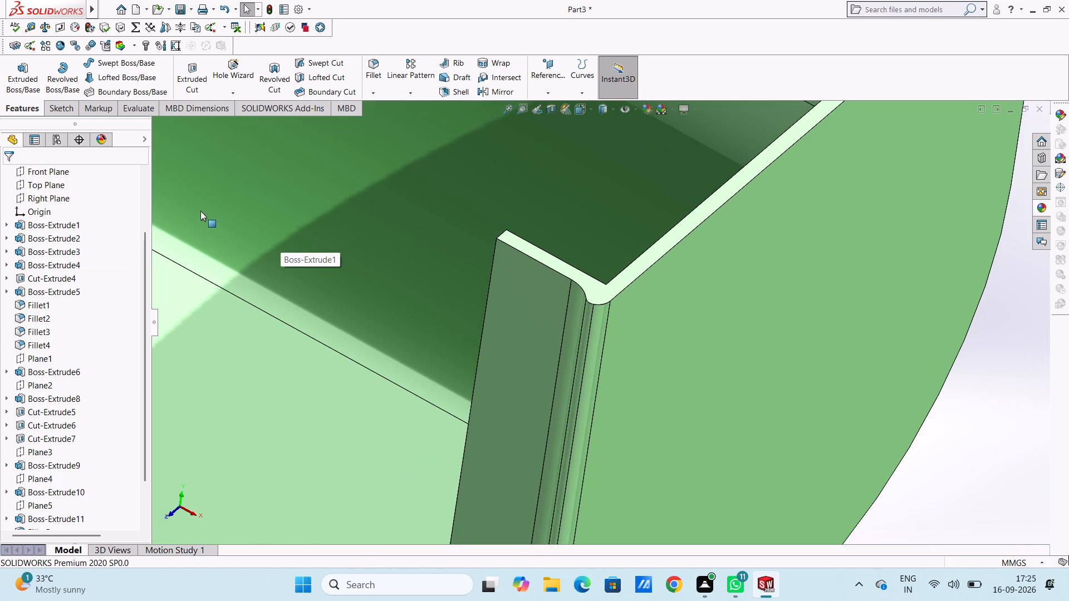
{"action": "scroll", "coordinate": [200, 211], "scroll_direction": "up", "scroll_amount": 3}
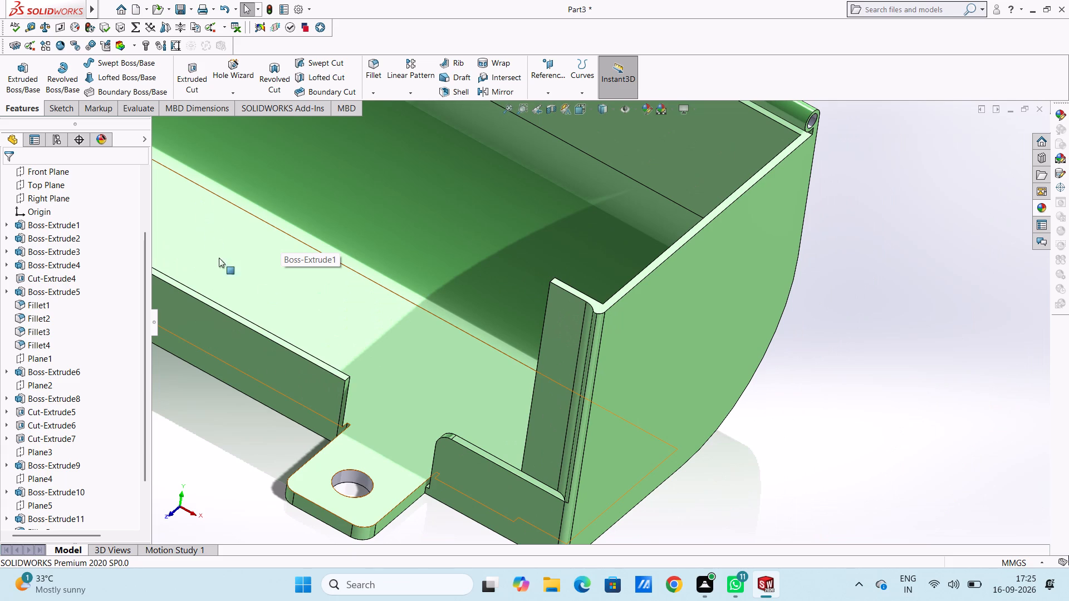
{"action": "scroll", "coordinate": [282, 290], "scroll_direction": "down", "scroll_amount": 3}
{"action": "scroll", "coordinate": [287, 289], "scroll_direction": "up", "scroll_amount": 6}
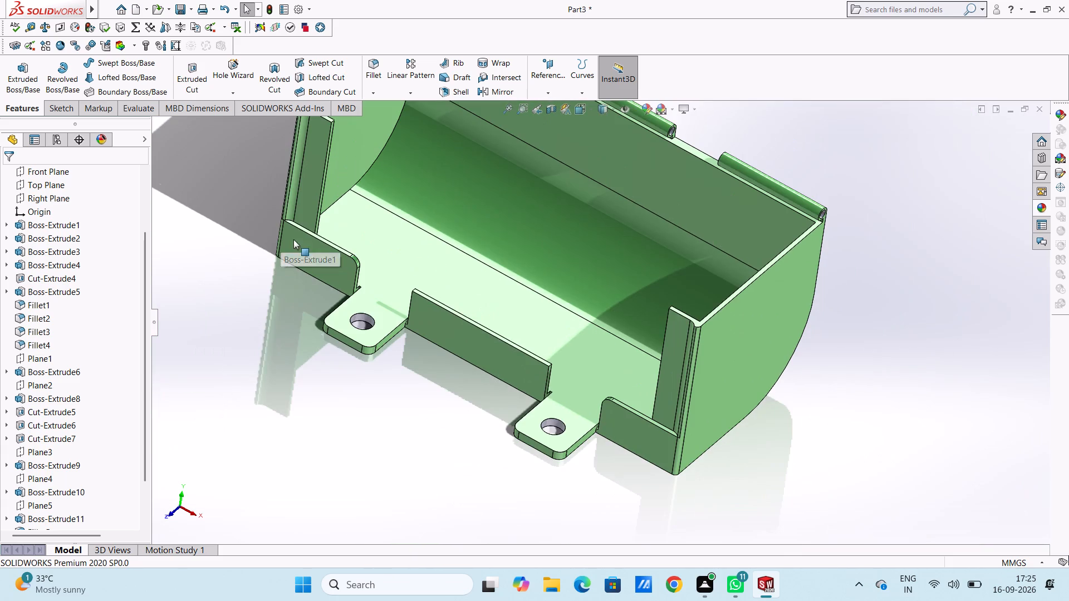
{"action": "scroll", "coordinate": [305, 235], "scroll_direction": "down", "scroll_amount": 7}
{"action": "scroll", "coordinate": [572, 228], "scroll_direction": "up", "scroll_amount": 9}
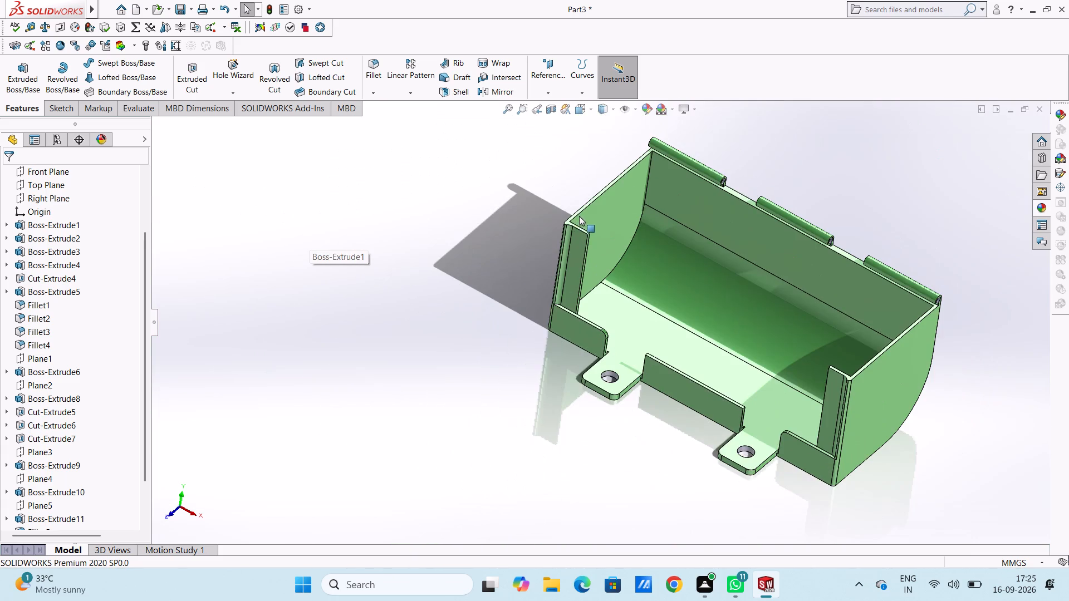
{"action": "scroll", "coordinate": [611, 234], "scroll_direction": "down", "scroll_amount": 10}
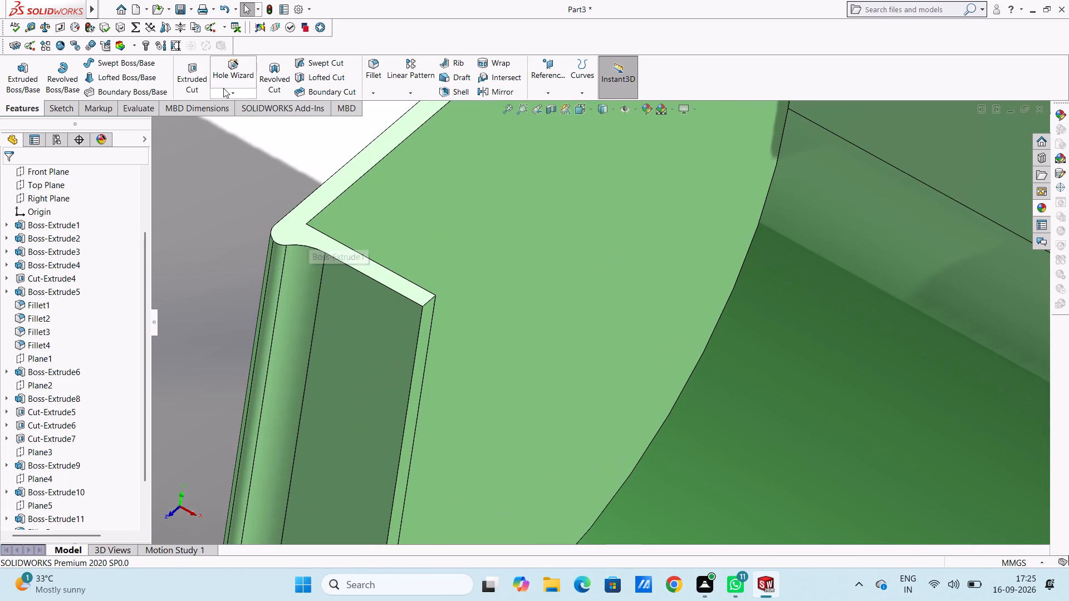
{"action": "left_click", "coordinate": [371, 68]}
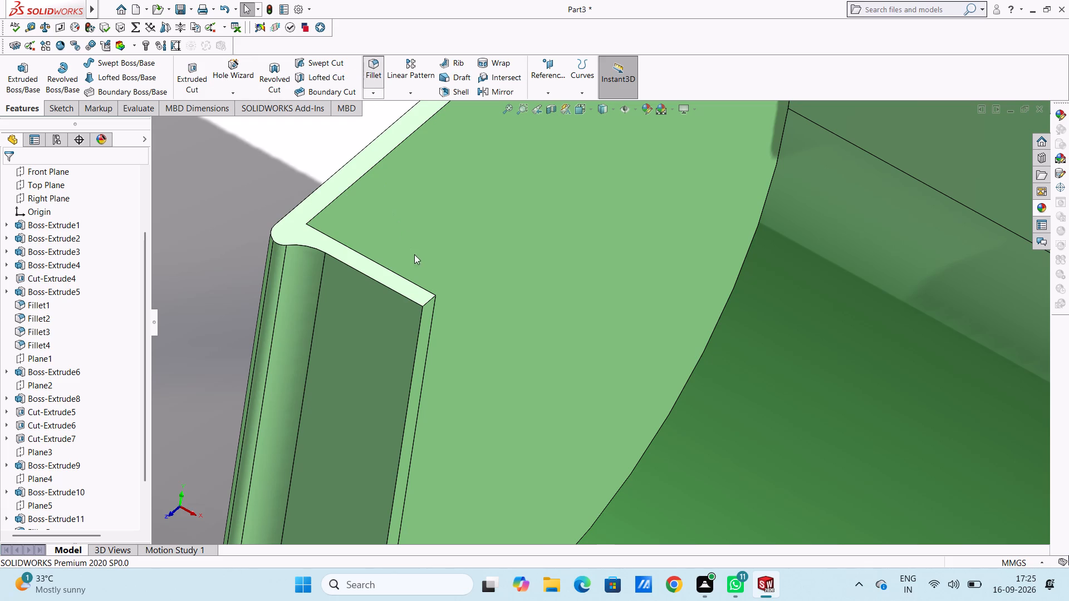
{"action": "left_click", "coordinate": [431, 299]}
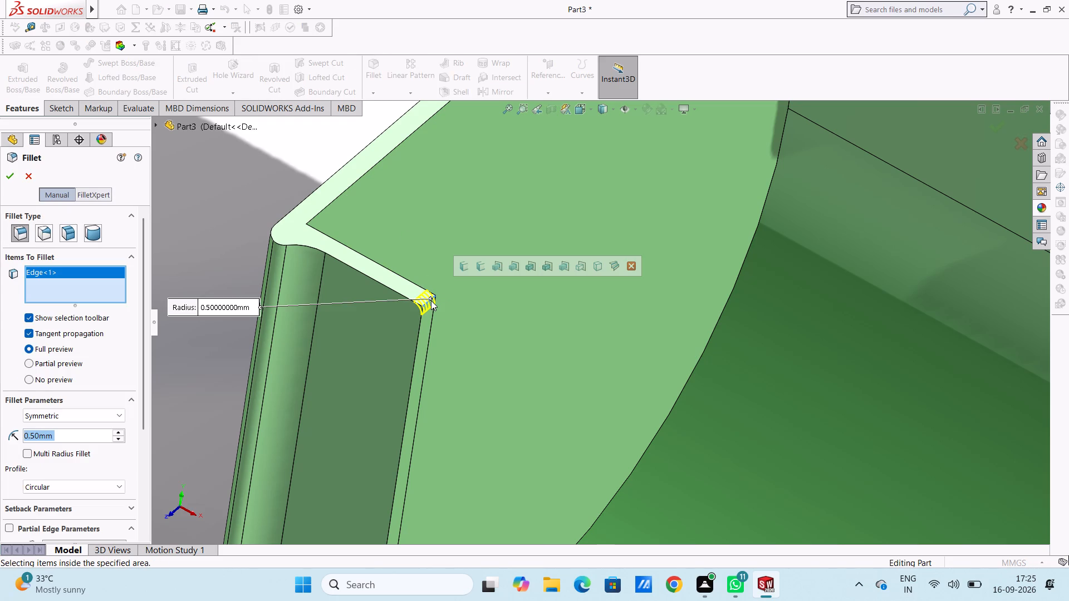
{"action": "key", "text": "2"}
{"action": "key", "text": "Return"}
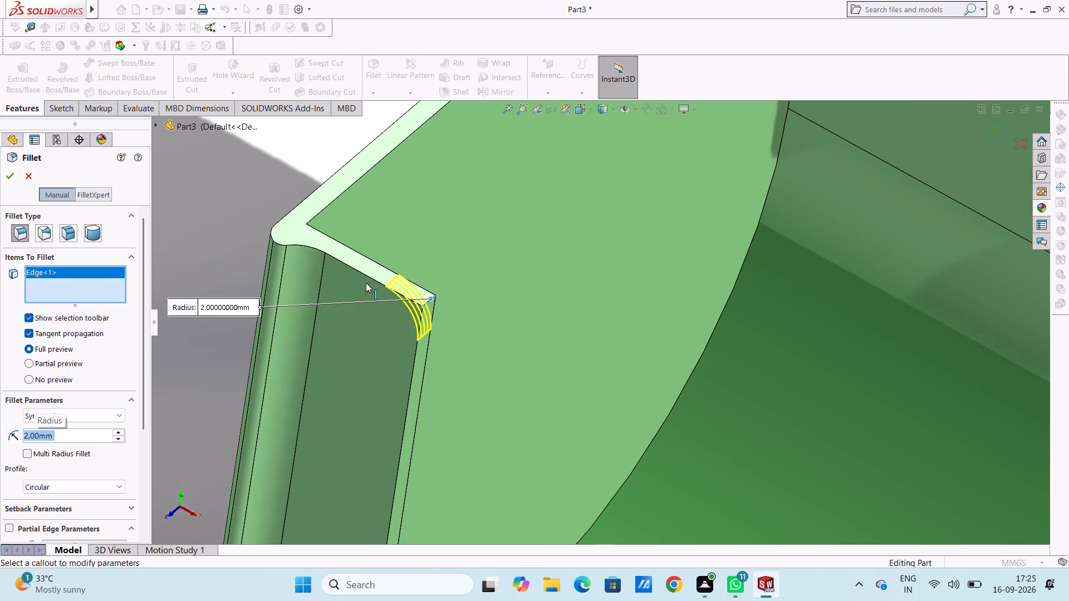
{"action": "left_click", "coordinate": [12, 178]}
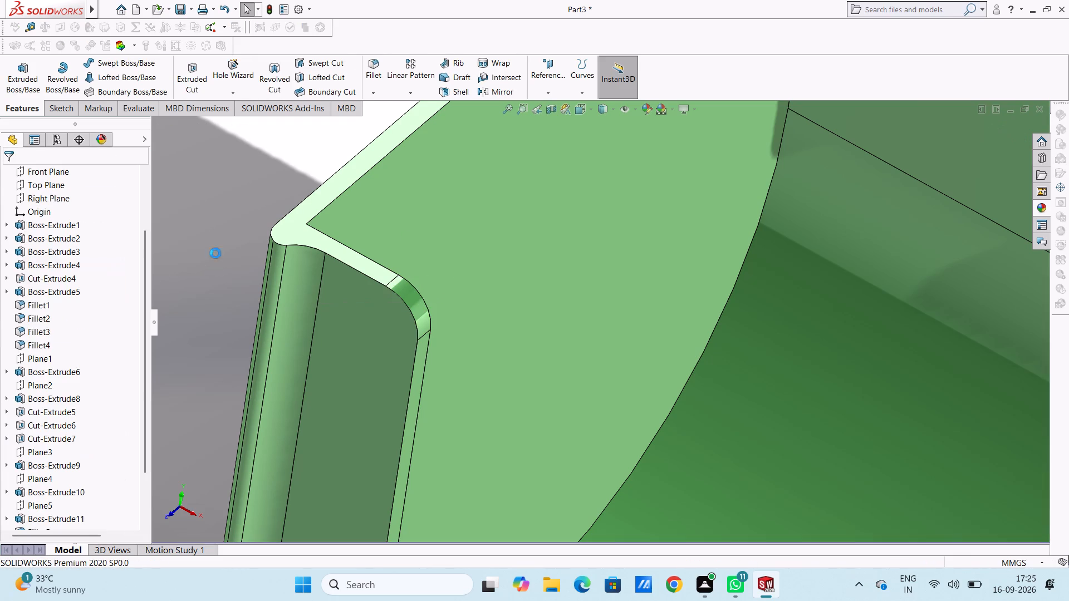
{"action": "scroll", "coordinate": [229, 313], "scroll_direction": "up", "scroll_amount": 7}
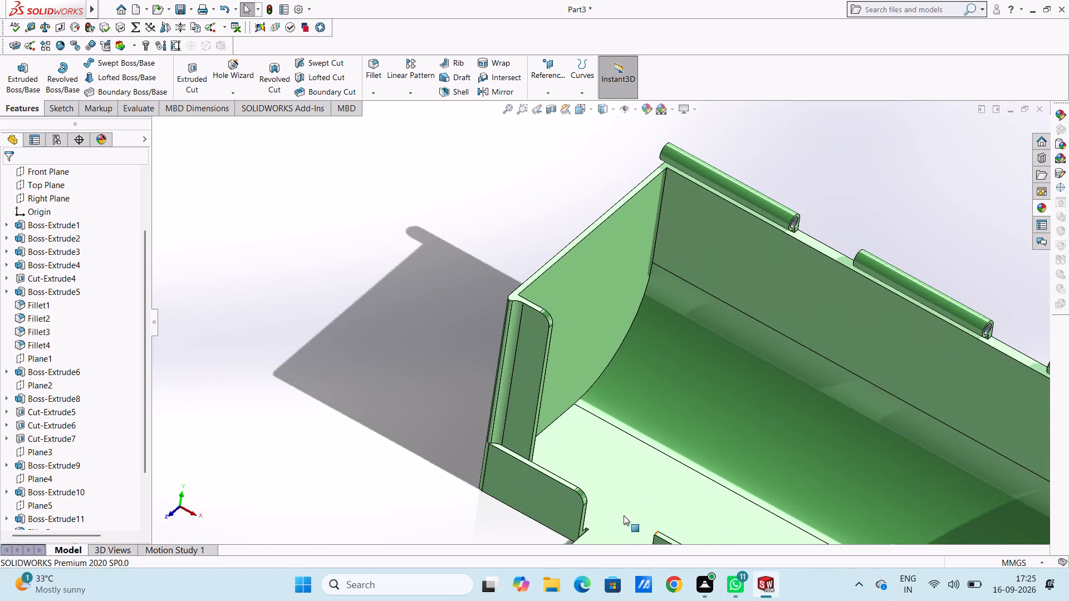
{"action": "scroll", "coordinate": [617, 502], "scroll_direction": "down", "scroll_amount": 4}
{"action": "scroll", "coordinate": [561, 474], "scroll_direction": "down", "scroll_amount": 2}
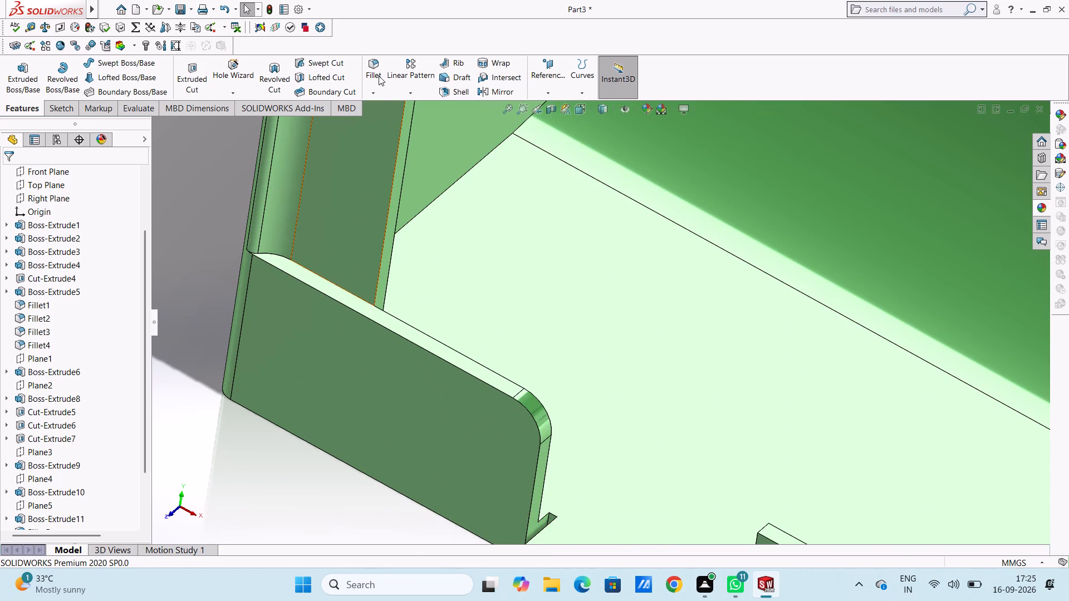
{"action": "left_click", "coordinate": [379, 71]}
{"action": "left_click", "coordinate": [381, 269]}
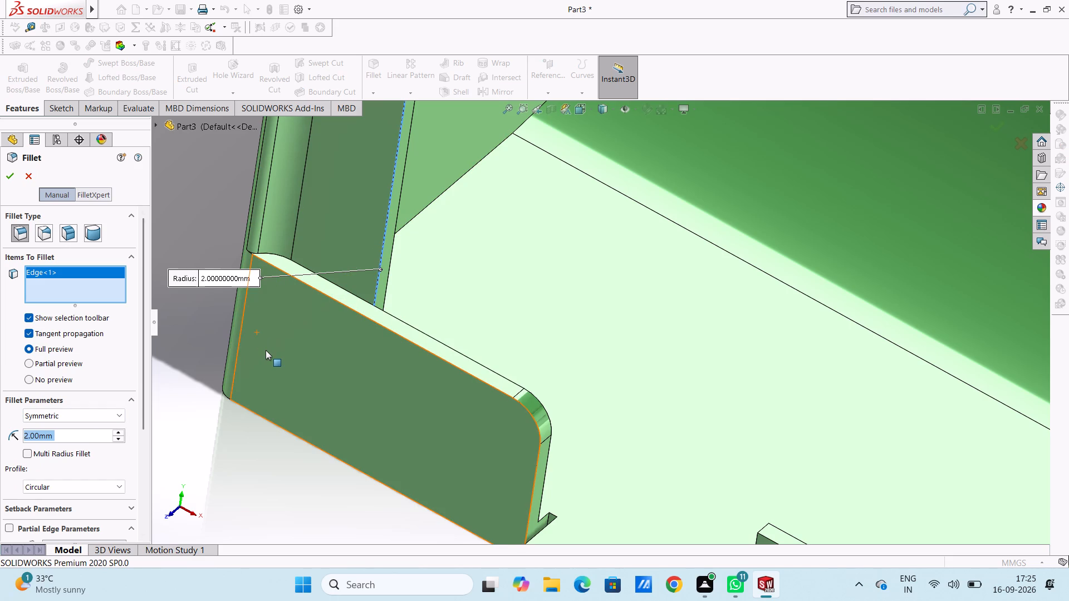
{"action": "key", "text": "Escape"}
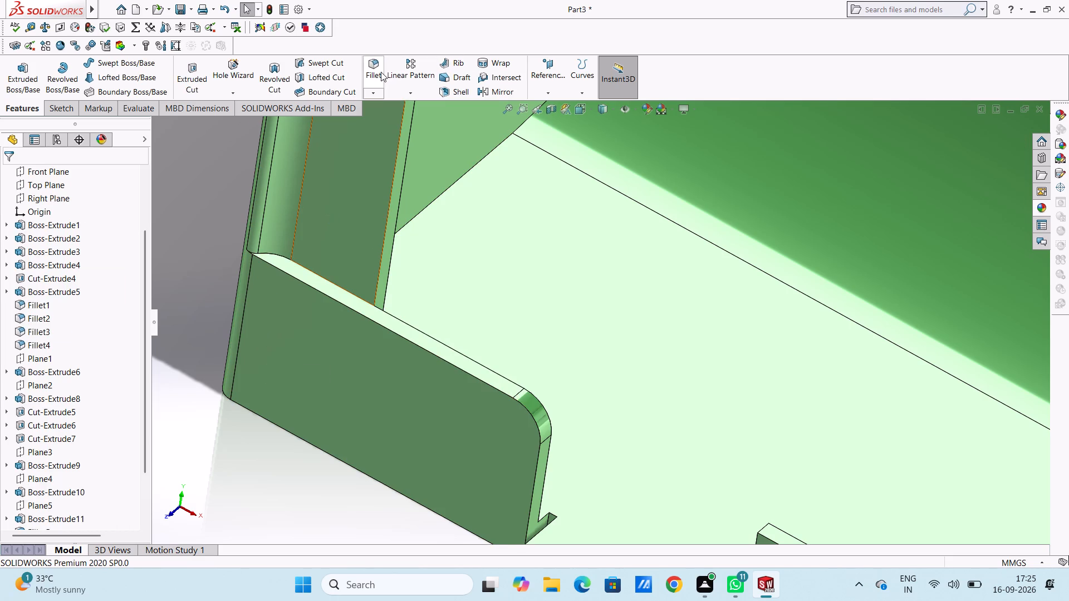
Fillet the edge where the base of the left vertical strip meets the low front wall's top with a 2 mm radius.
{"action": "left_click", "coordinate": [380, 69]}
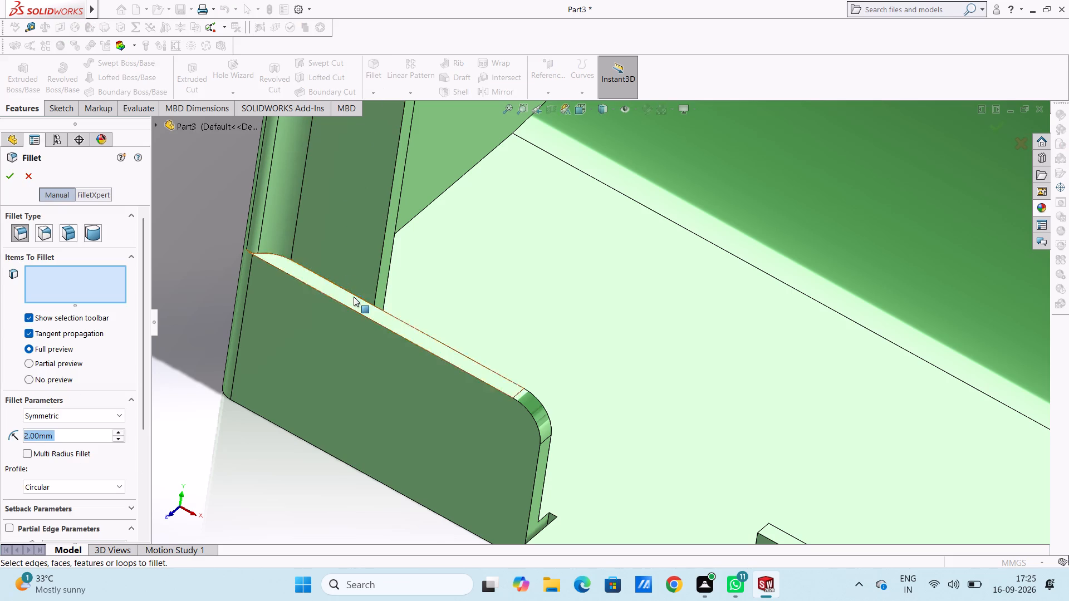
{"action": "left_click", "coordinate": [354, 295]}
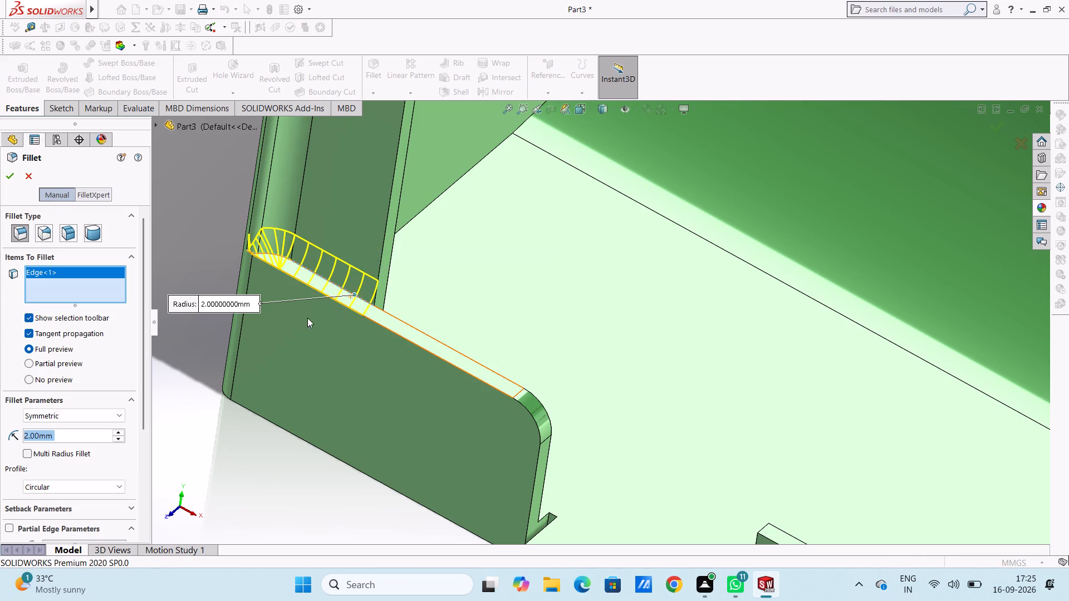
{"action": "left_click", "coordinate": [11, 176]}
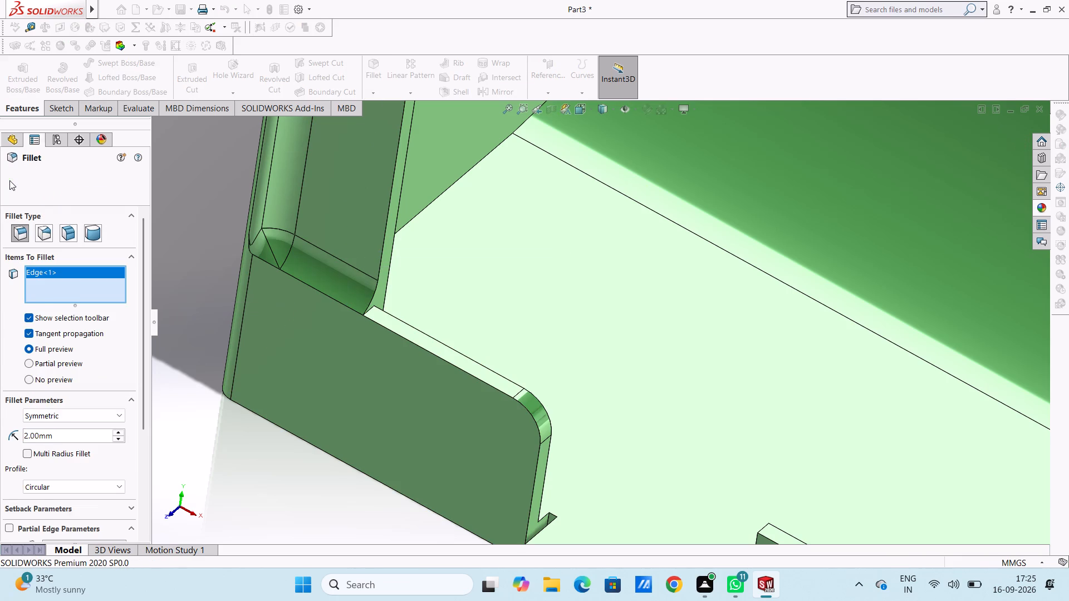
Fillet the edge where the base of the right vertical strip meets the low front wall's top with a 2 mm radius.
{"action": "scroll", "coordinate": [208, 295], "scroll_direction": "up", "scroll_amount": 7}
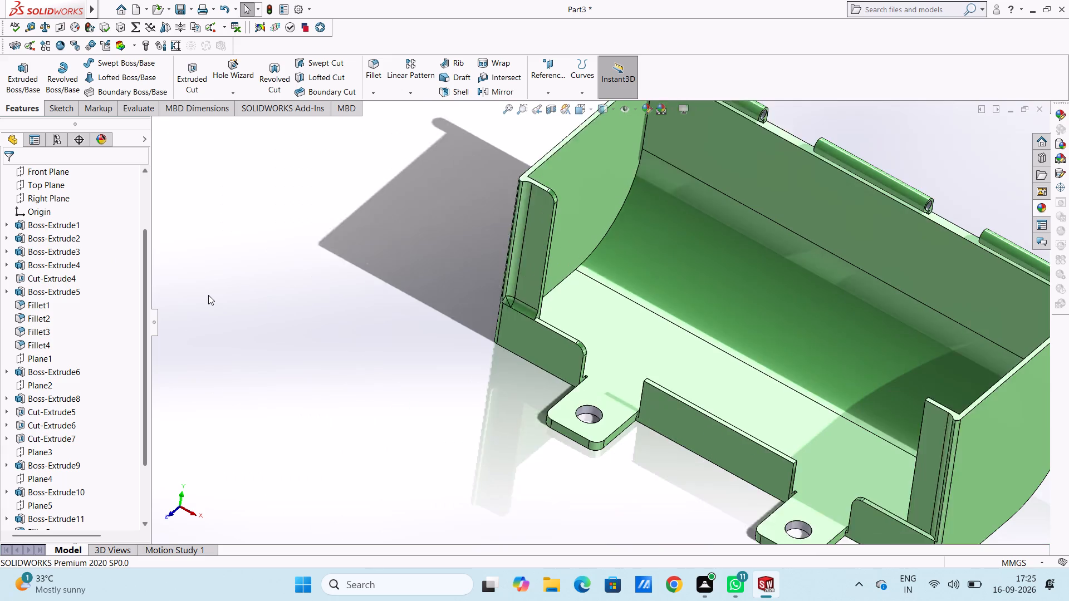
{"action": "scroll", "coordinate": [208, 295], "scroll_direction": "up", "scroll_amount": 1}
{"action": "scroll", "coordinate": [856, 471], "scroll_direction": "down", "scroll_amount": 7}
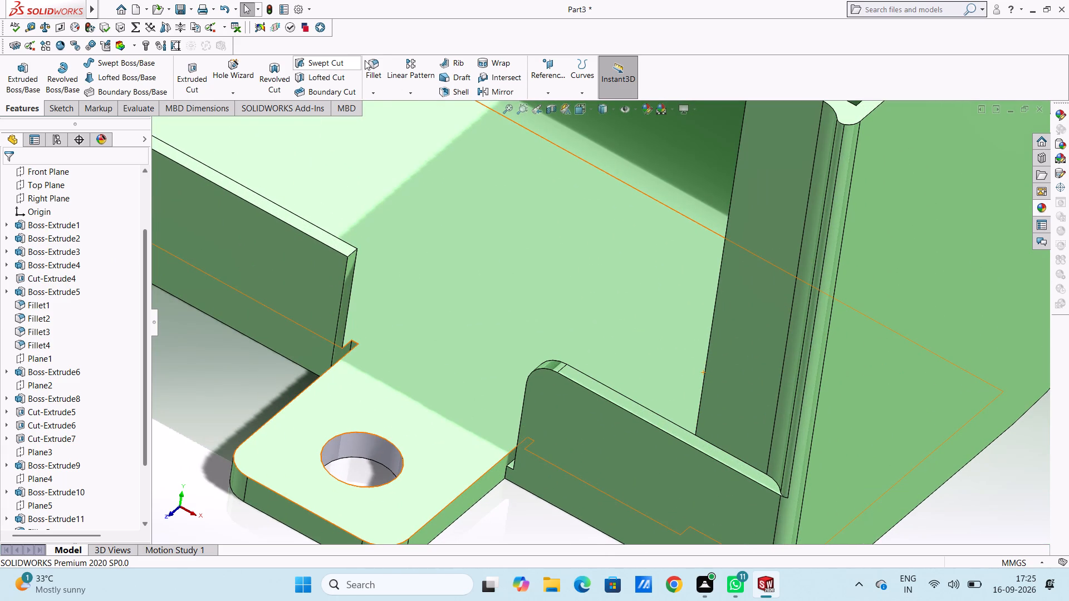
{"action": "left_click", "coordinate": [370, 63]}
{"action": "left_click", "coordinate": [708, 442]}
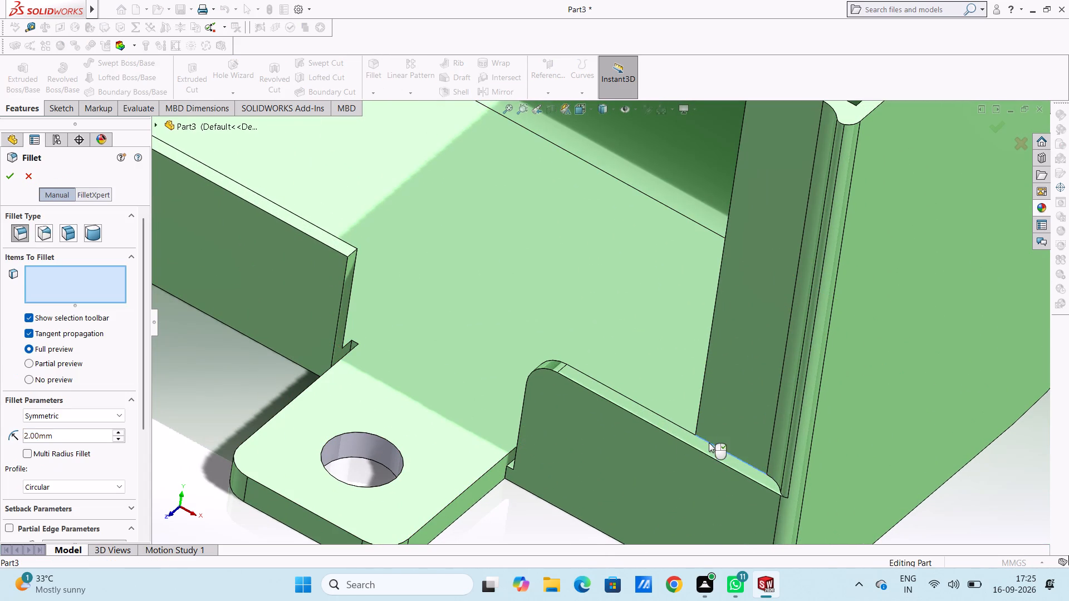
{"action": "left_click", "coordinate": [11, 178]}
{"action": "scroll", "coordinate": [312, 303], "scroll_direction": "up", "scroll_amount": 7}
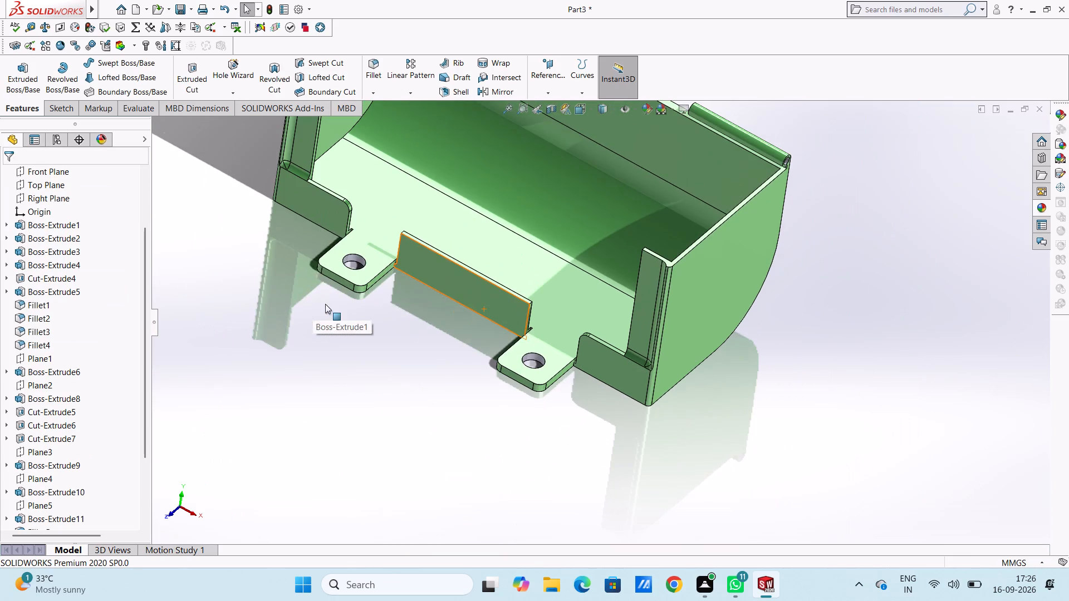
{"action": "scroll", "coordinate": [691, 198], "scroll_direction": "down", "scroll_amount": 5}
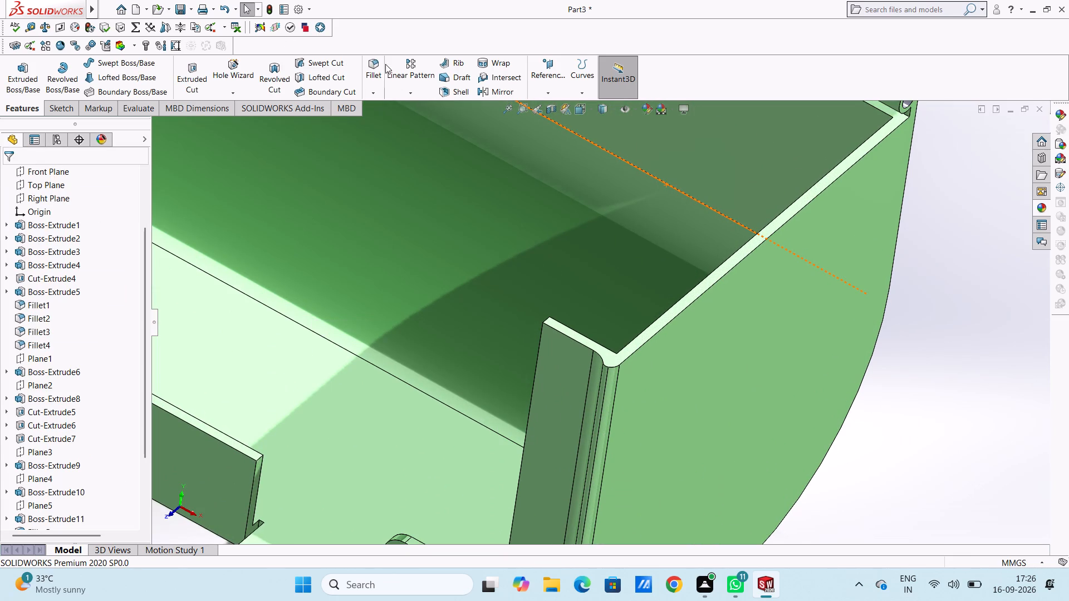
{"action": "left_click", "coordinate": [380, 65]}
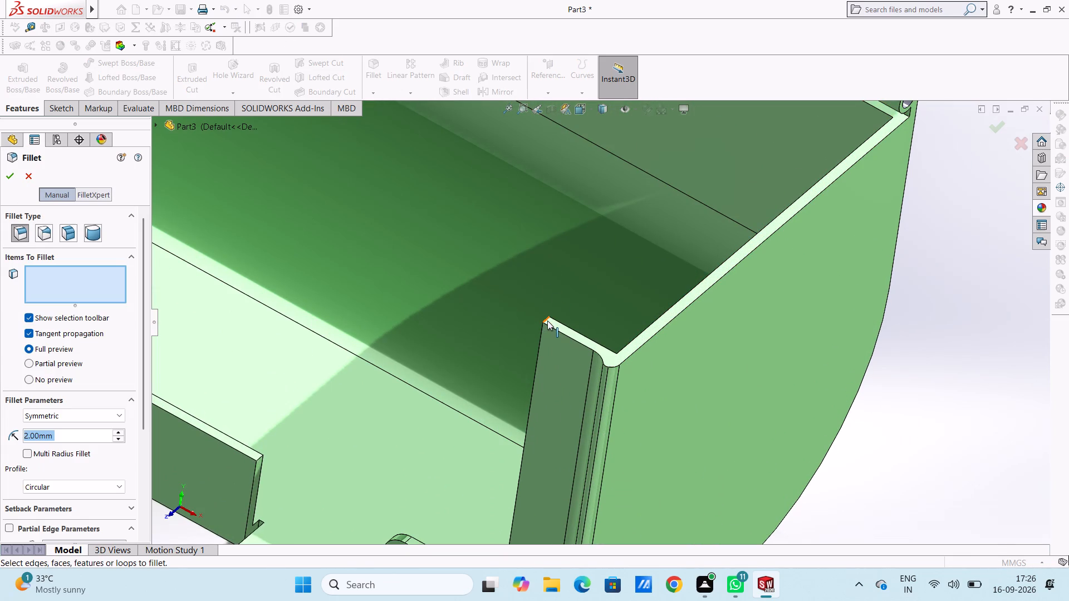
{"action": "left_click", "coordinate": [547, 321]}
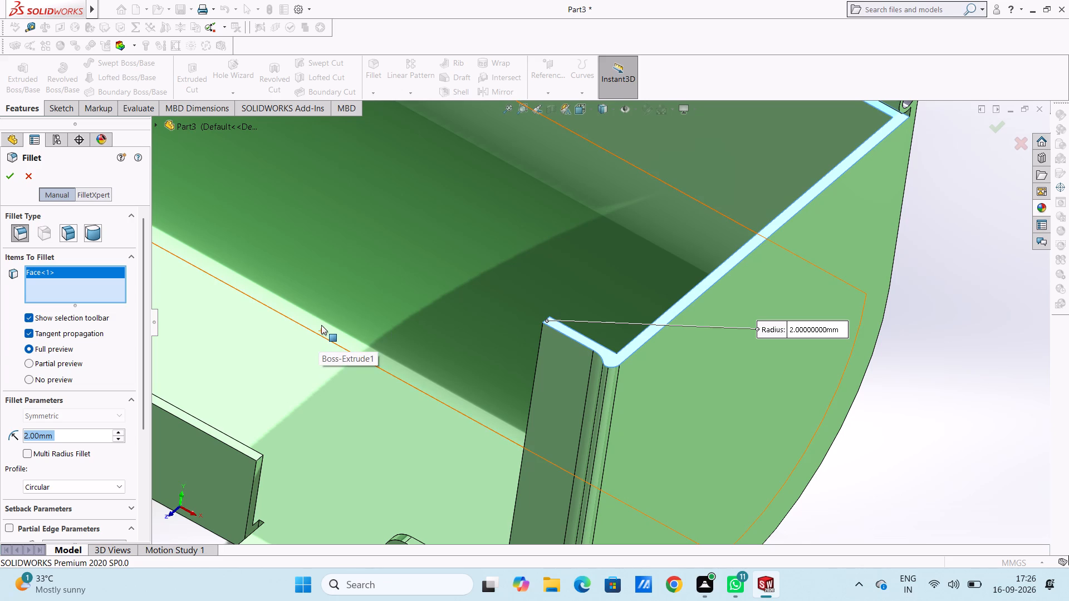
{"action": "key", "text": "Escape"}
Fillet the short top edge at the free corner of the right vertical front strip with a 2 mm radius.
{"action": "middle_click_drag", "start_coordinate": [327, 321], "coordinate": [342, 329]}
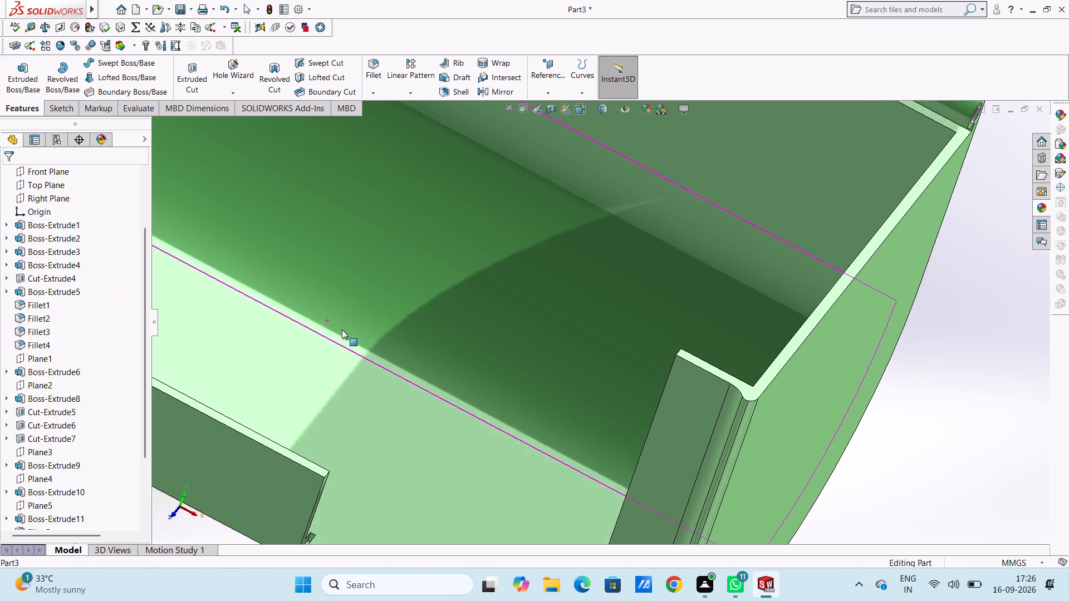
{"action": "scroll", "coordinate": [698, 376], "scroll_direction": "down", "scroll_amount": 4}
{"action": "left_click", "coordinate": [367, 65]}
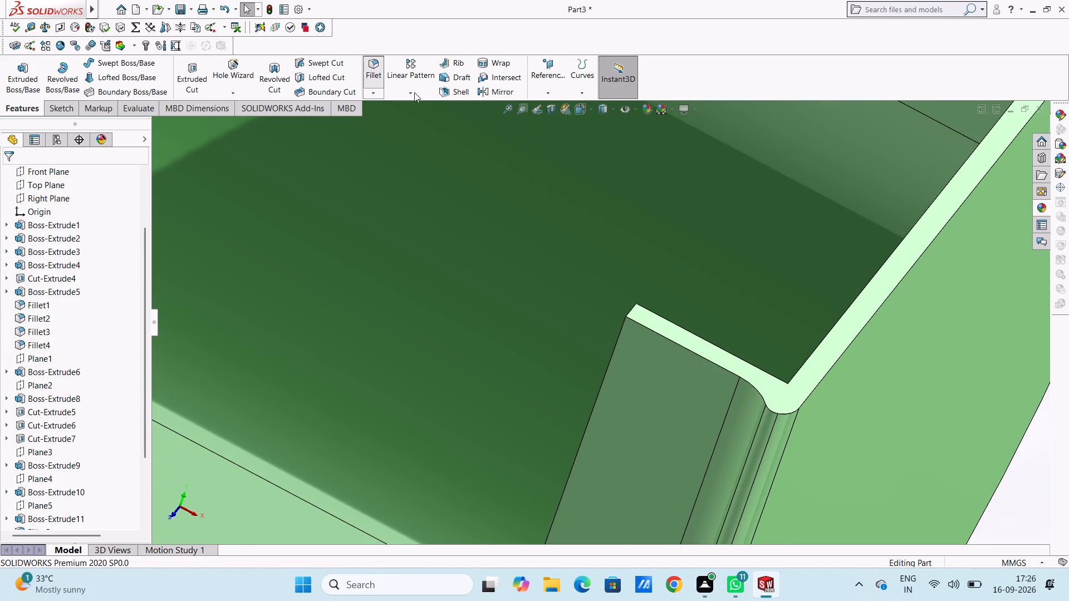
{"action": "left_click", "coordinate": [630, 311]}
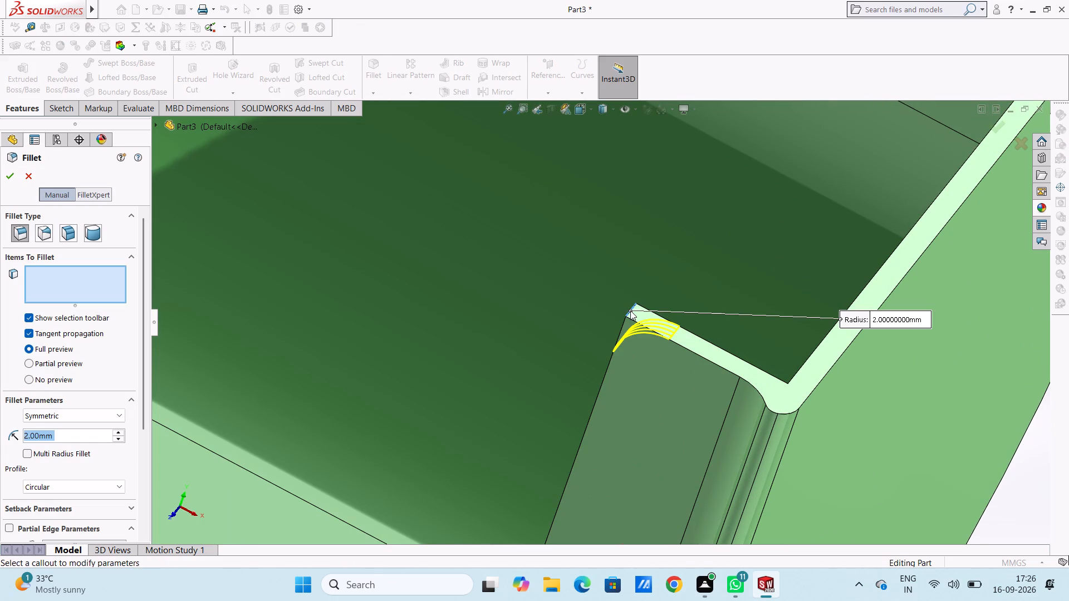
{"action": "left_click", "coordinate": [3, 179]}
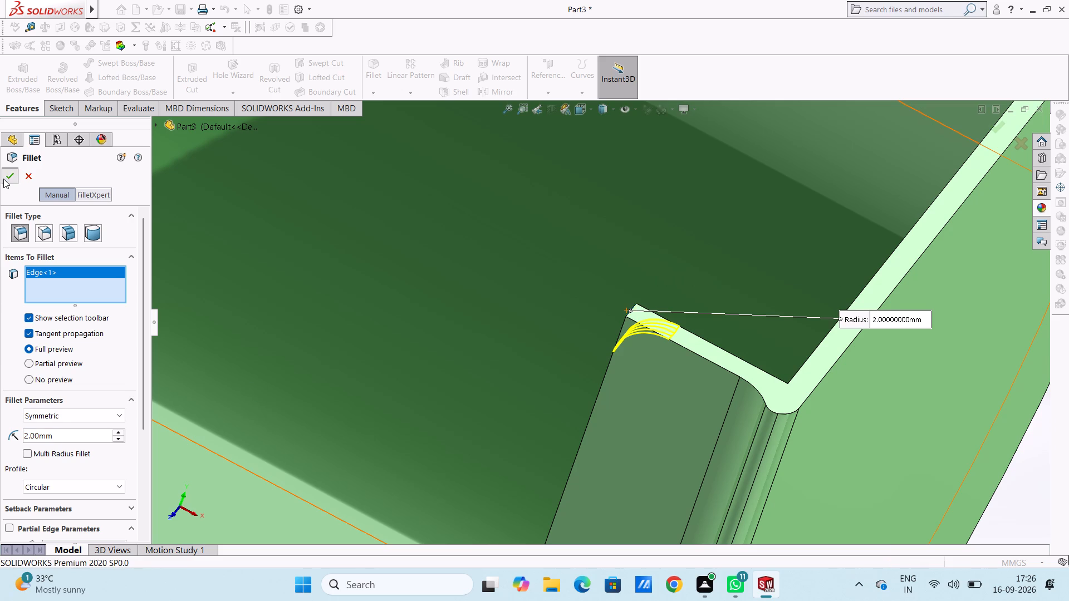
{"action": "scroll", "coordinate": [227, 265], "scroll_direction": "up", "scroll_amount": 14}
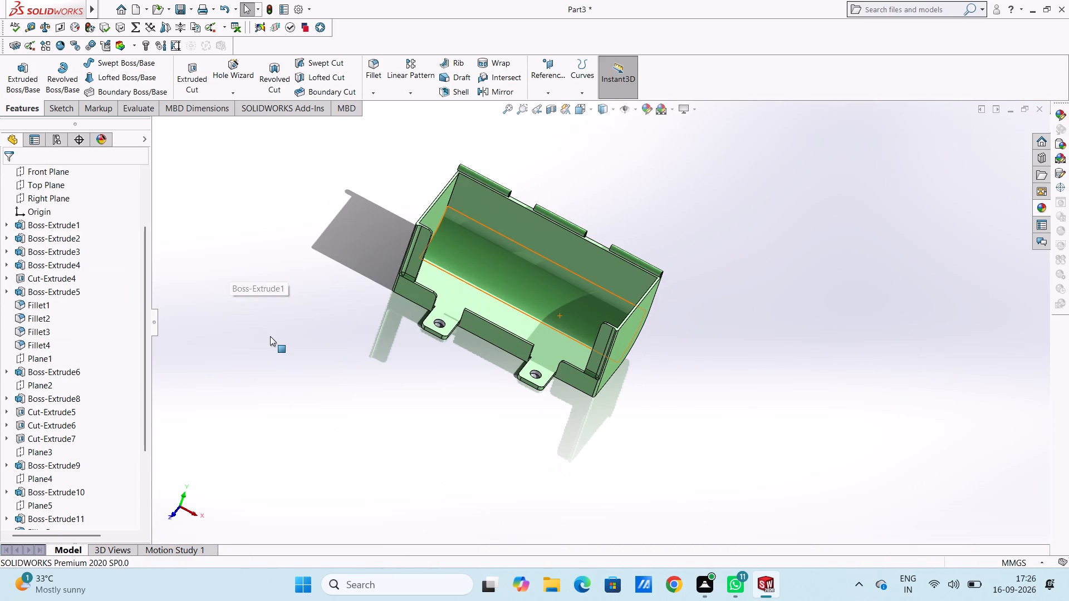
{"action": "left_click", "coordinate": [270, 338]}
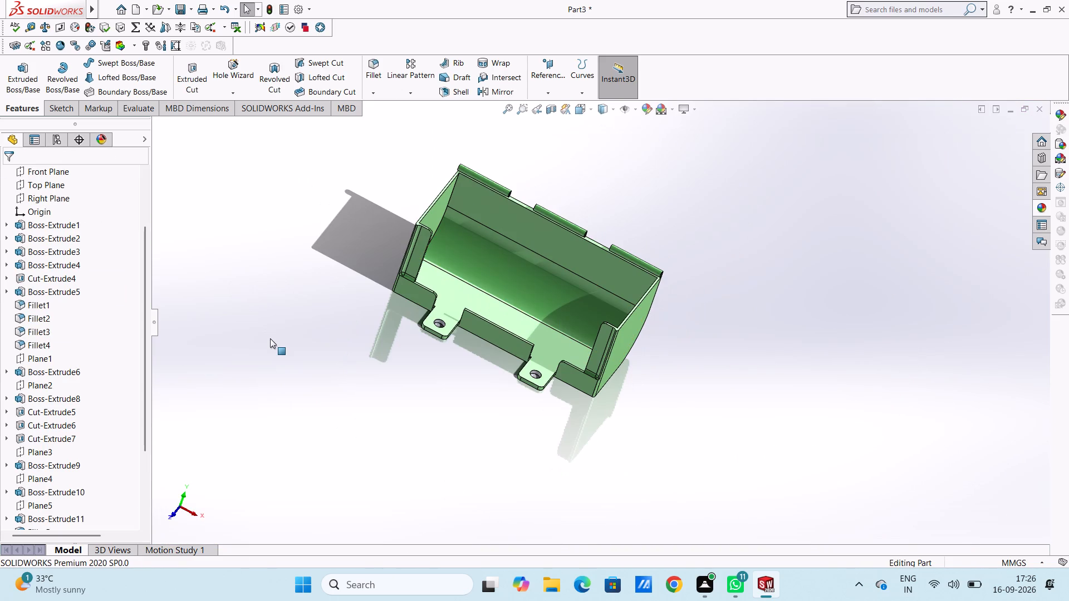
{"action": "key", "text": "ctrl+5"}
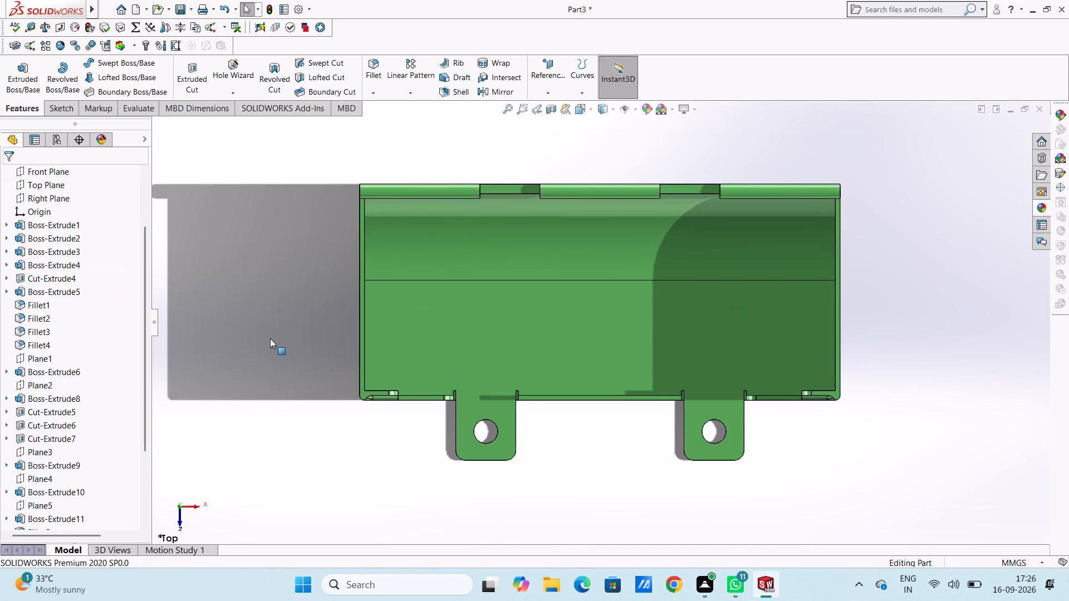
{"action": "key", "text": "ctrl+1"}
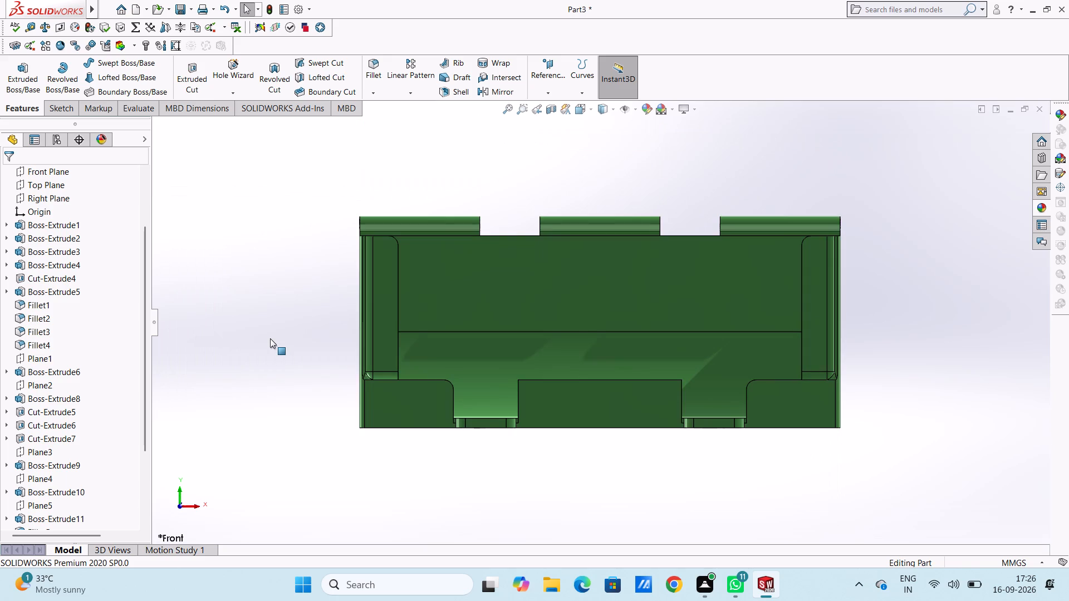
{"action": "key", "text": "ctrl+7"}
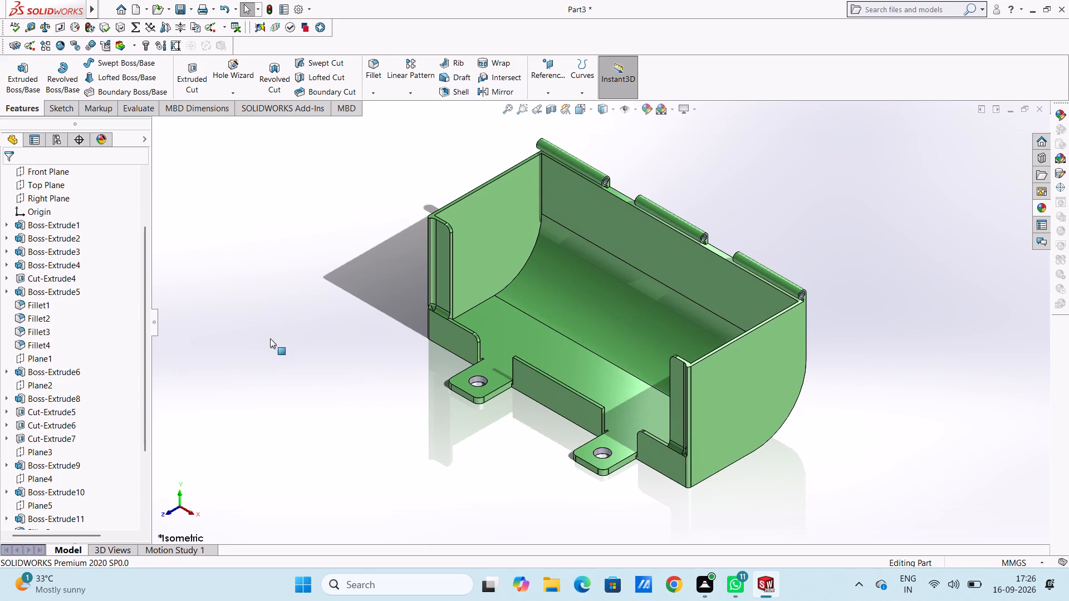
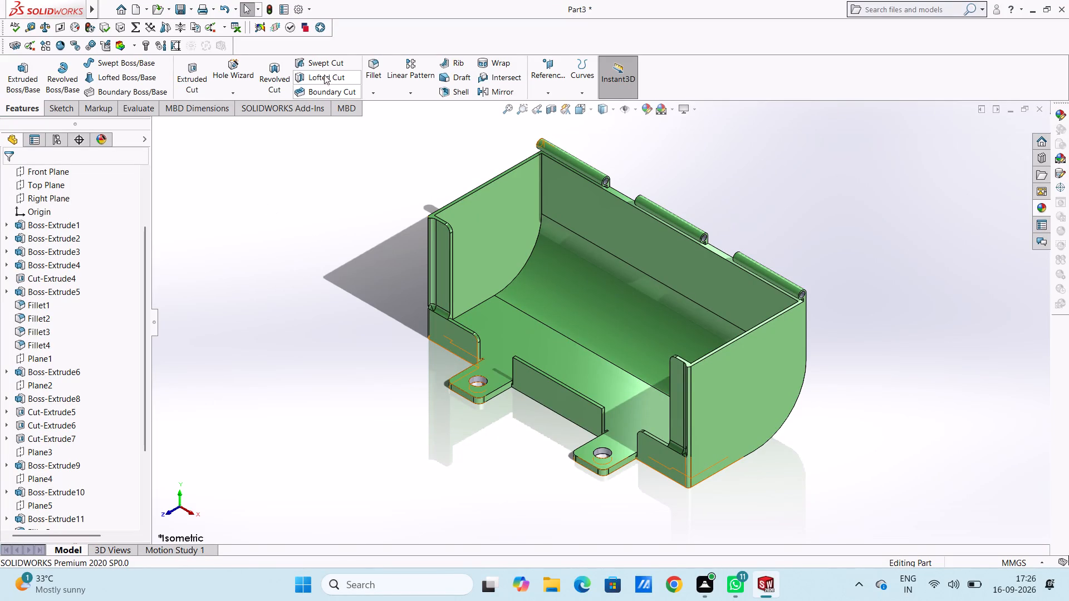
Fillet the inner edge chain where the tray's left end wall meets the curved shell, with a 1 mm radius.
{"action": "left_click", "coordinate": [373, 58]}
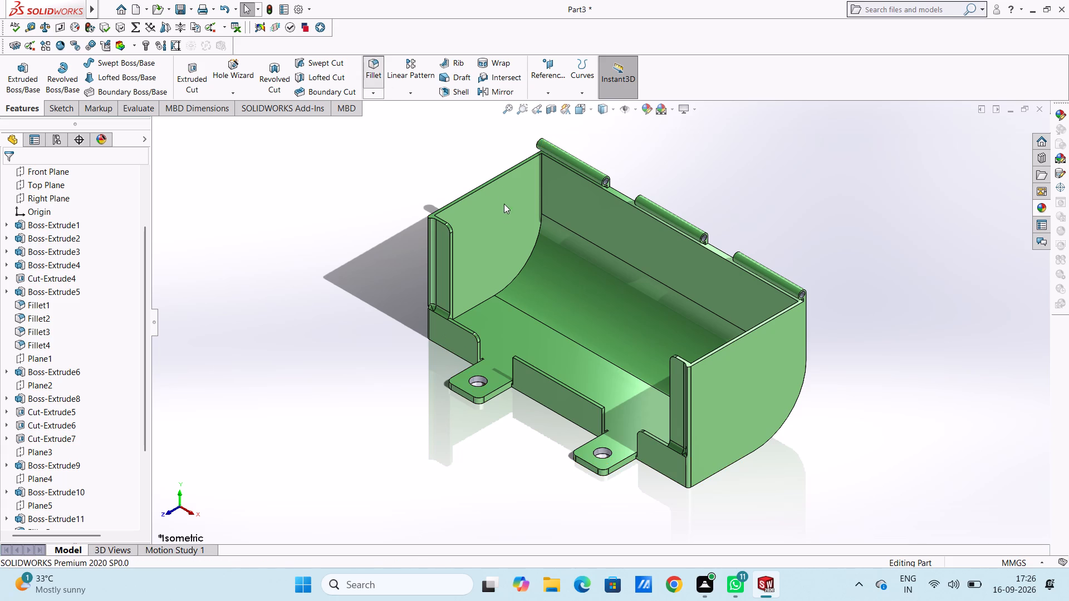
{"action": "left_click", "coordinate": [501, 290]}
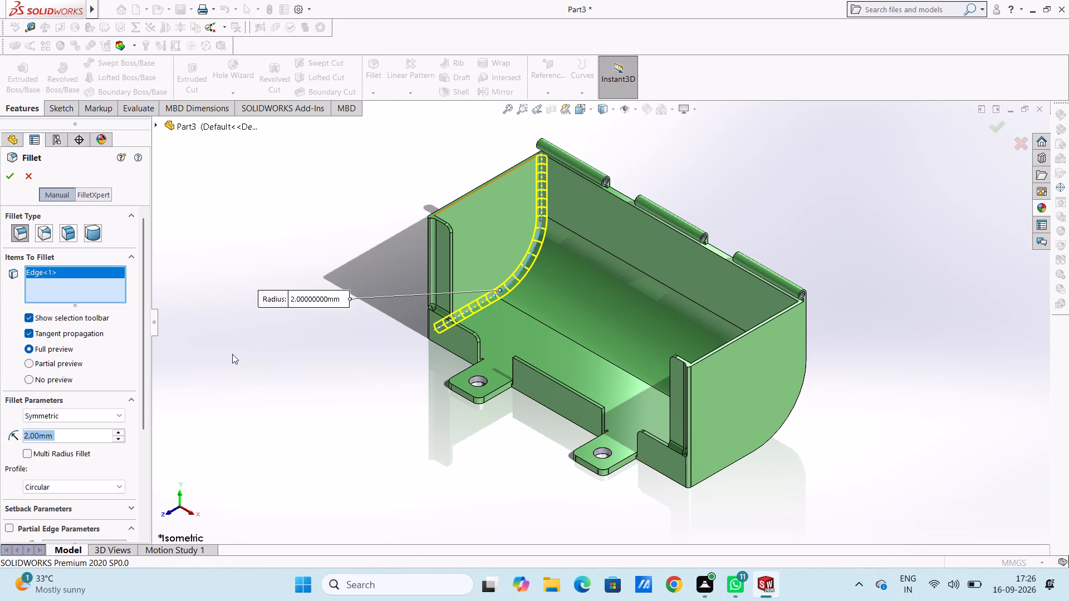
{"action": "key", "text": "1"}
{"action": "key", "text": "Return"}
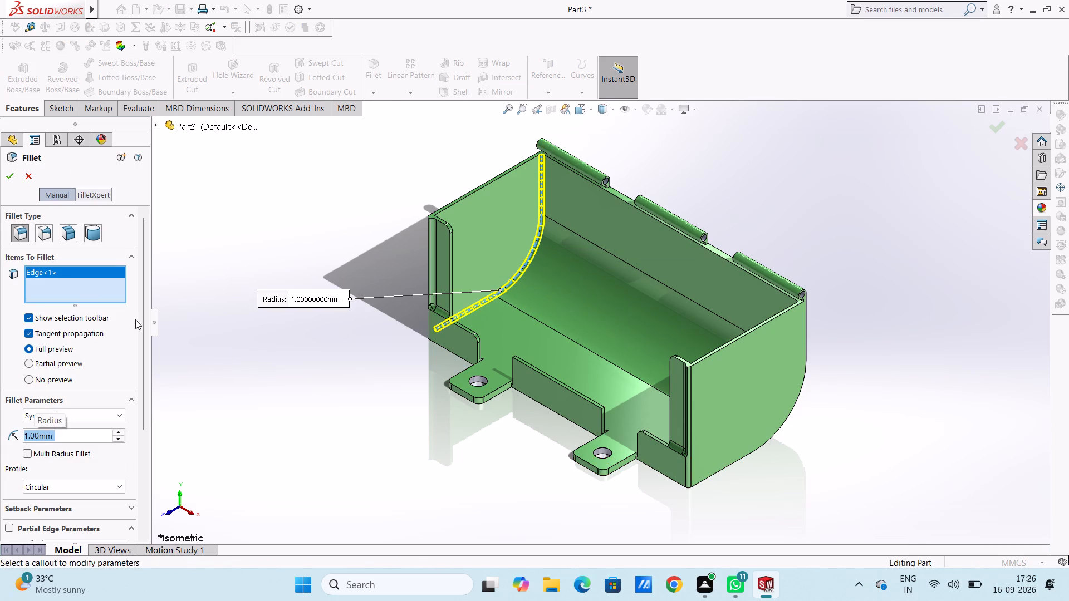
{"action": "left_click", "coordinate": [11, 175]}
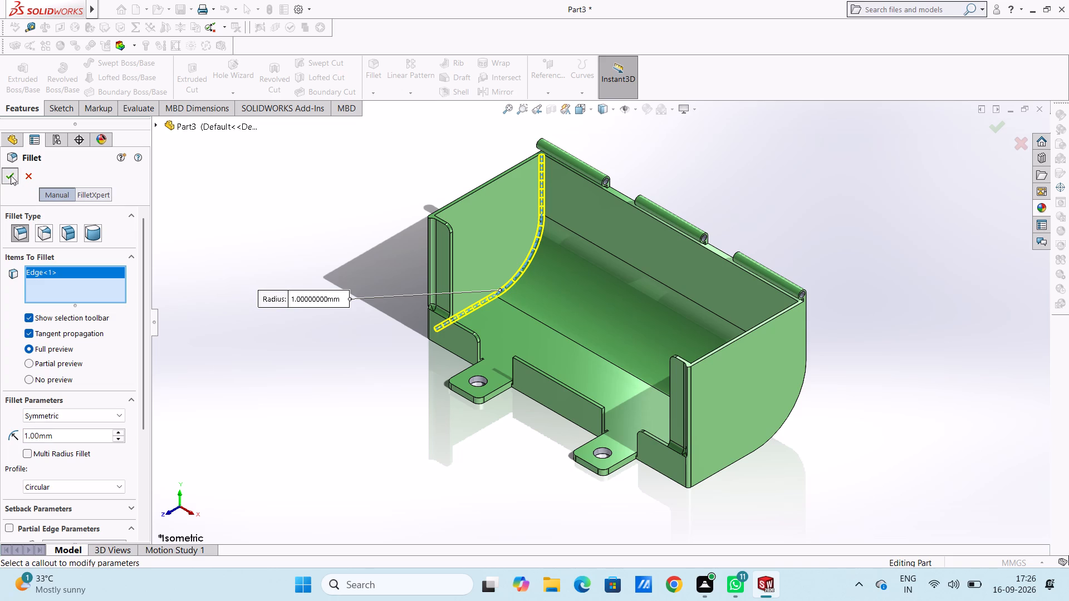
{"action": "left_click", "coordinate": [246, 248]}
Fillet the matching inner edge chain between the tray's right end wall and the curved shell, with a 1 mm radius.
{"action": "middle_click_drag", "start_coordinate": [258, 245], "coordinate": [274, 264]}
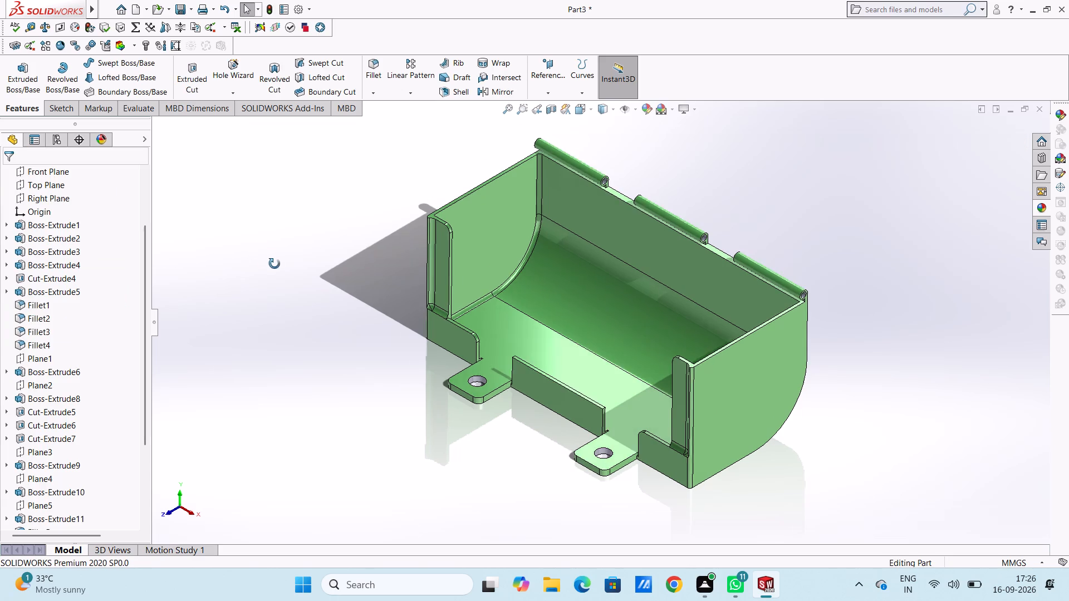
{"action": "middle_click_drag", "start_coordinate": [274, 264], "coordinate": [330, 316]}
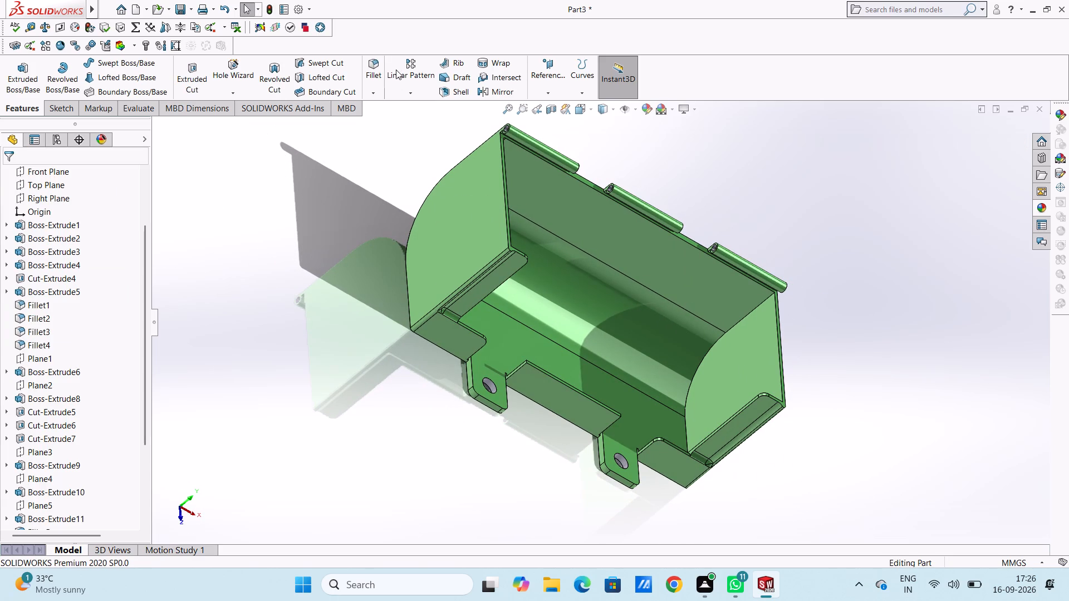
{"action": "left_click", "coordinate": [369, 69]}
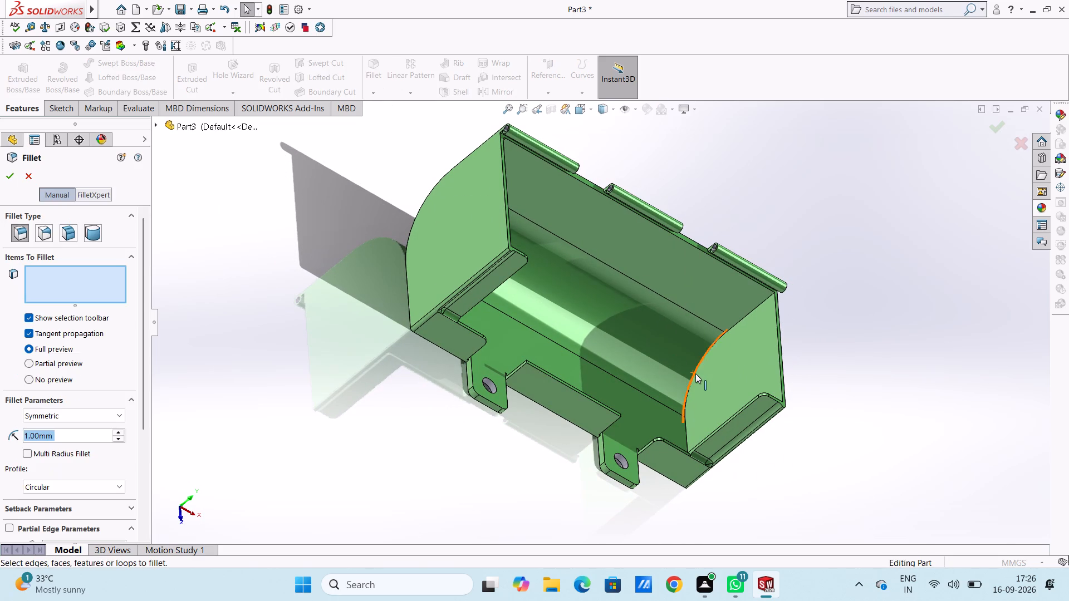
{"action": "left_click", "coordinate": [694, 374]}
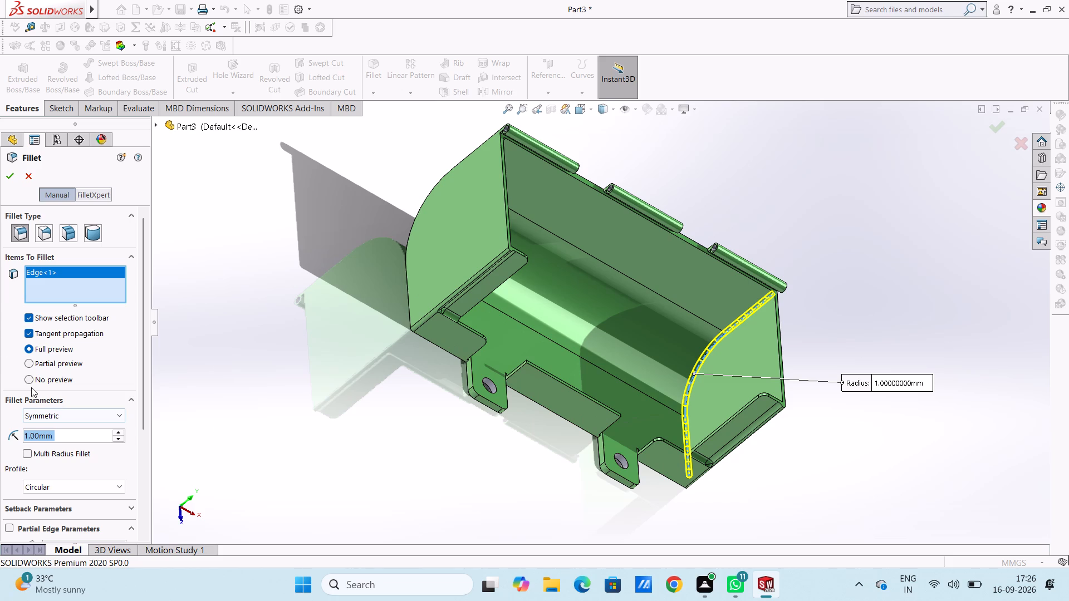
{"action": "left_click", "coordinate": [14, 178]}
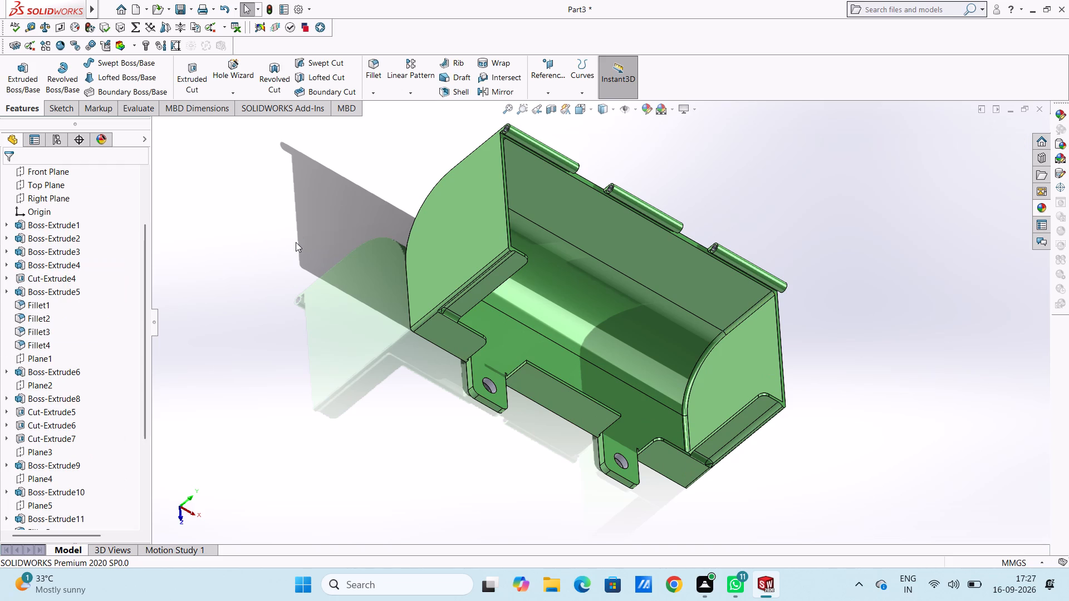
Save the part in isometric view as "hinge knuckle u tray sheet metal enclosure" in the Documents folder.
{"action": "key", "text": "ctrl+7"}
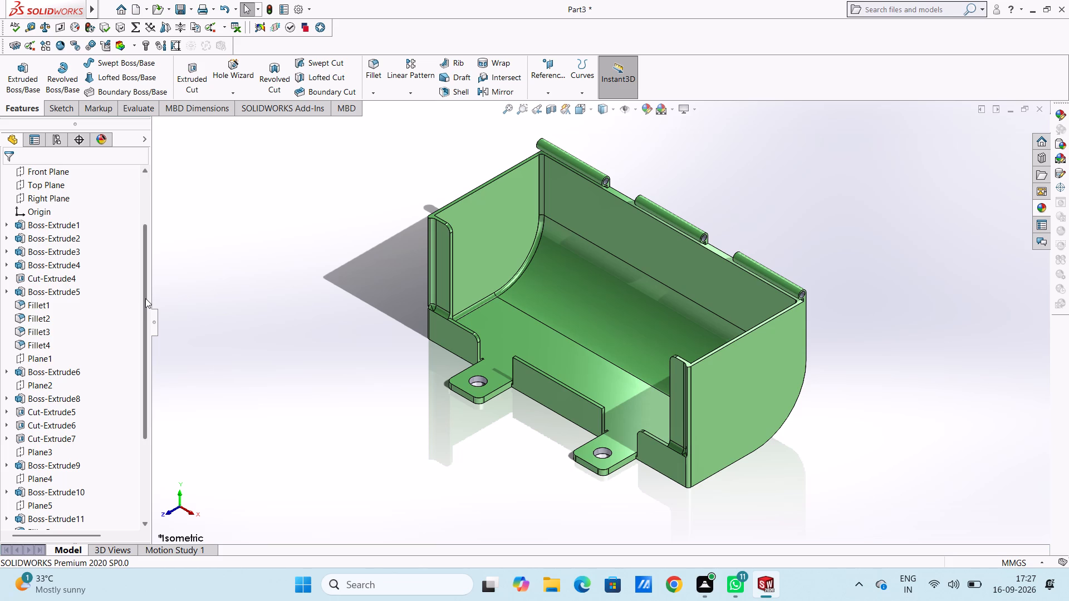
{"action": "key", "text": "ctrl+s"}
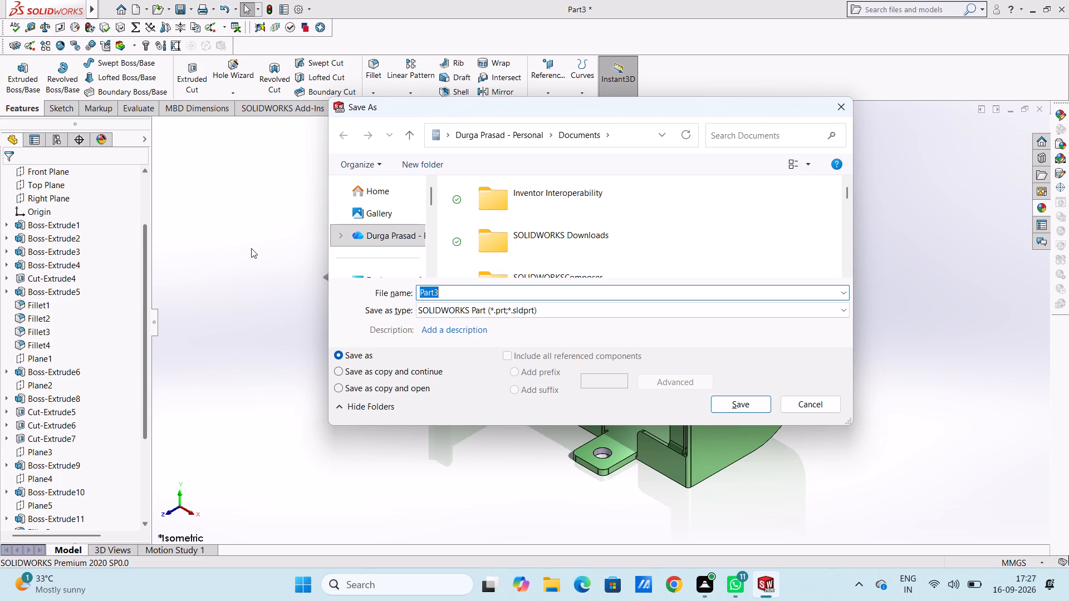
{"action": "type", "text": "hinge"}
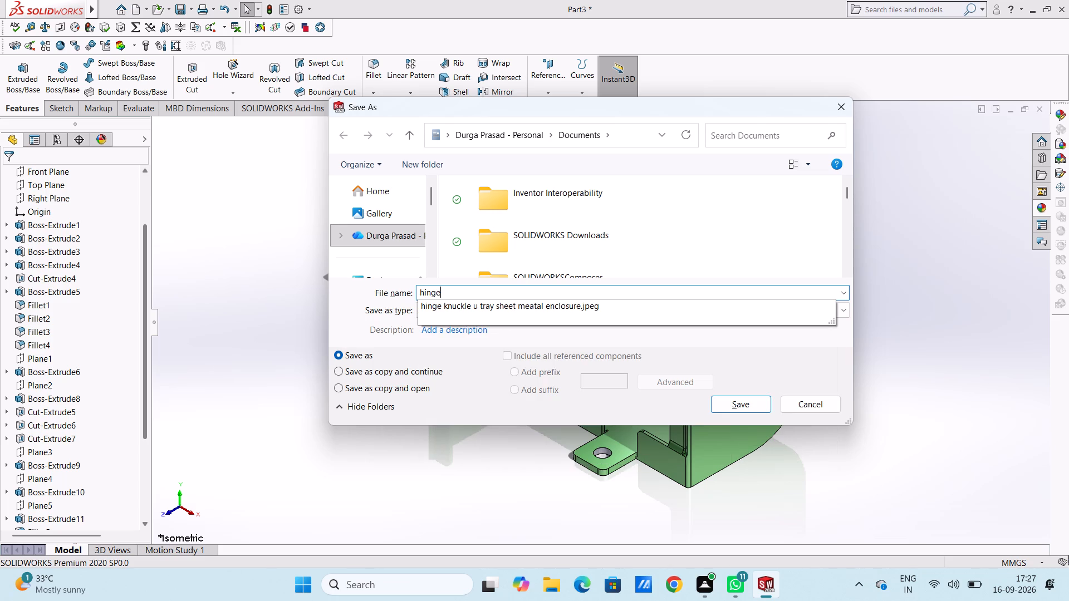
{"action": "key", "text": "space"}
{"action": "type", "text": "knuckle"}
{"action": "key", "text": "space"}
{"action": "type", "text": "u tray"}
{"action": "key", "text": "space"}
{"action": "type", "text": "sheet meta"}
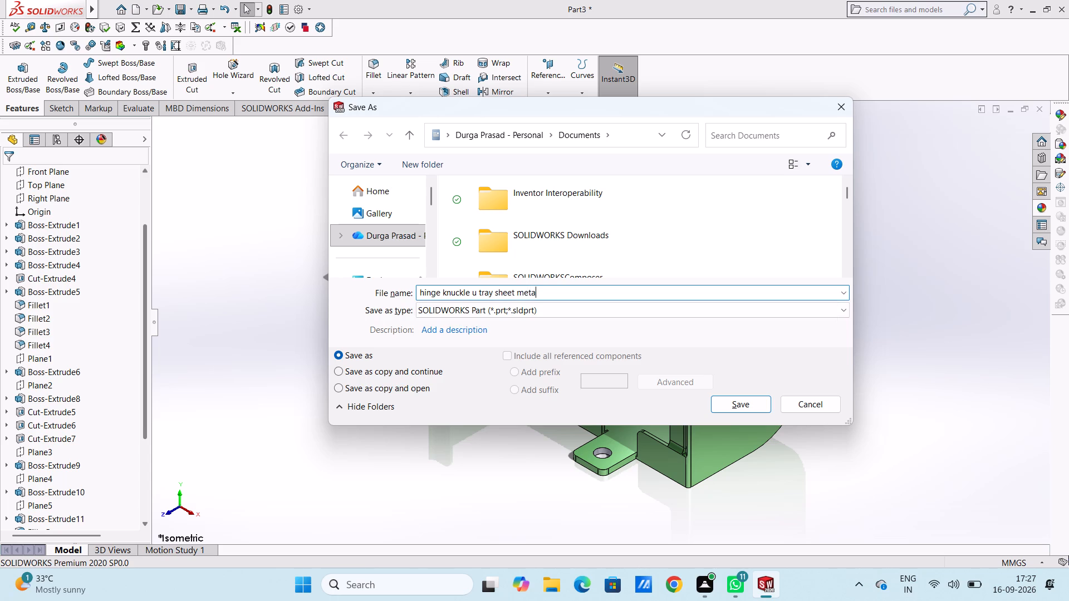
{"action": "type", "text": "l"}
{"action": "key", "text": "space"}
{"action": "type", "text": "enclo"}
{"action": "type", "text": "sure"}
{"action": "left_click", "coordinate": [733, 402]}
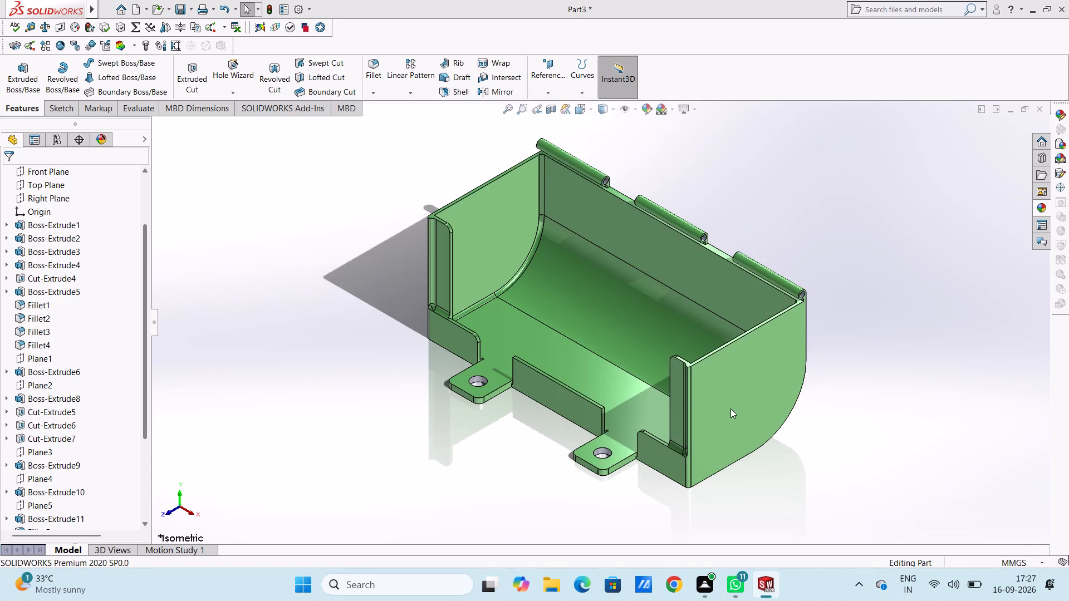
Examine the finished enclosure from all sides, including the hinge knuckles, mounting tabs, curved underside and inner fillets.
{"action": "scroll", "coordinate": [756, 268], "scroll_direction": "down", "scroll_amount": 1}
{"action": "scroll", "coordinate": [699, 300], "scroll_direction": "up", "scroll_amount": 3}
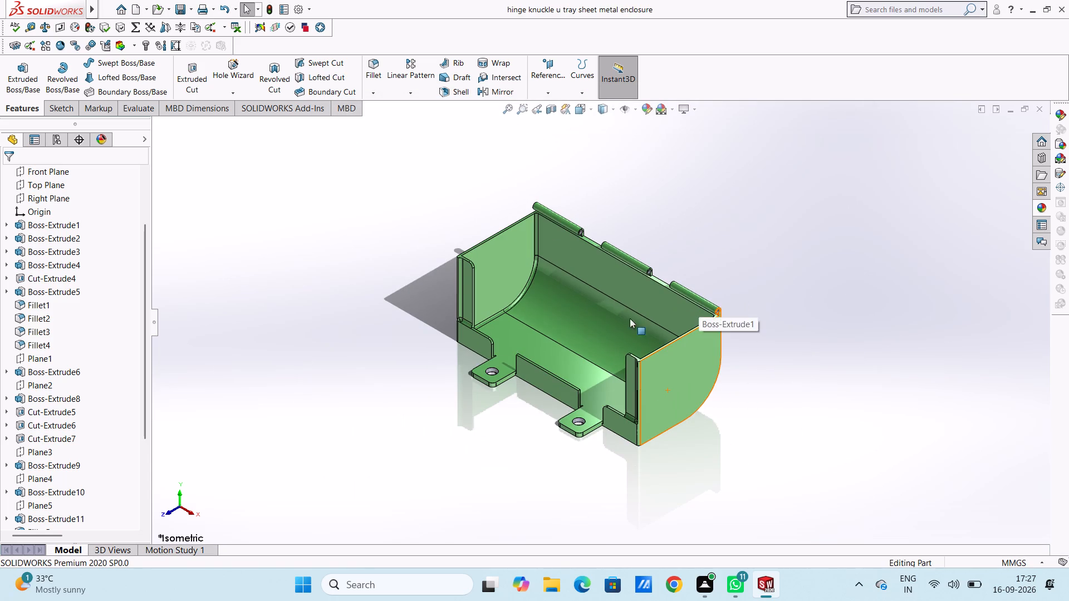
{"action": "left_click", "coordinate": [400, 306]}
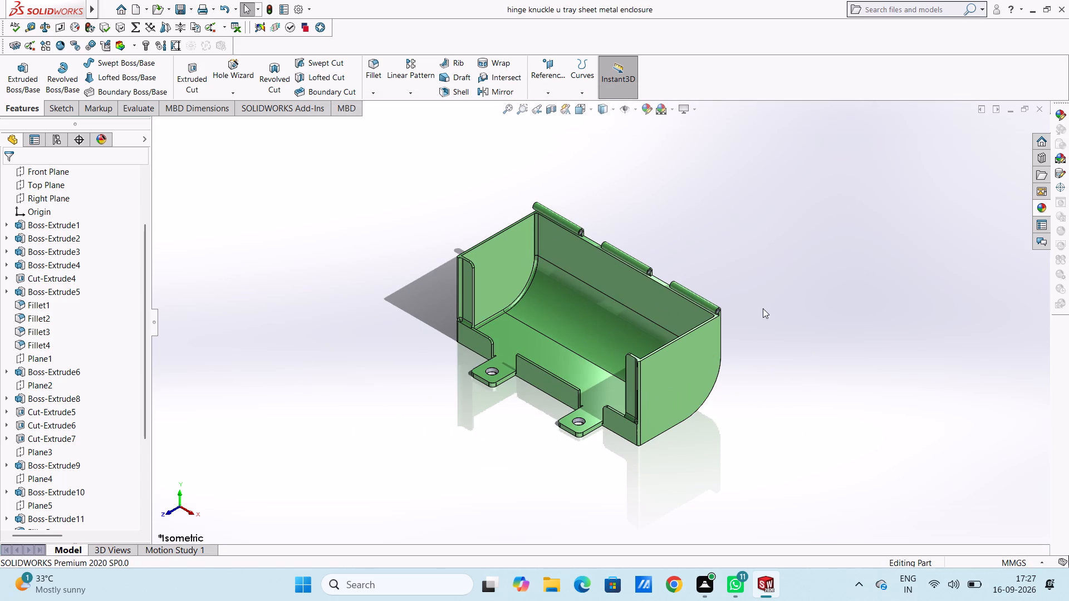
{"action": "middle_click_drag", "start_coordinate": [772, 323], "coordinate": [414, 362]}
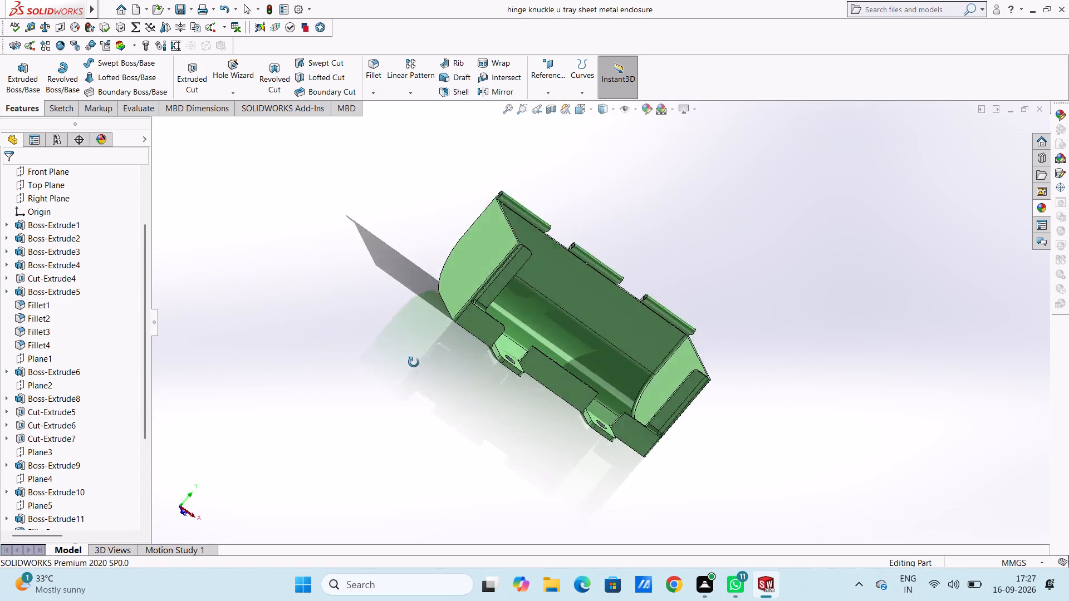
{"action": "middle_click_drag", "start_coordinate": [414, 362], "coordinate": [544, 349]}
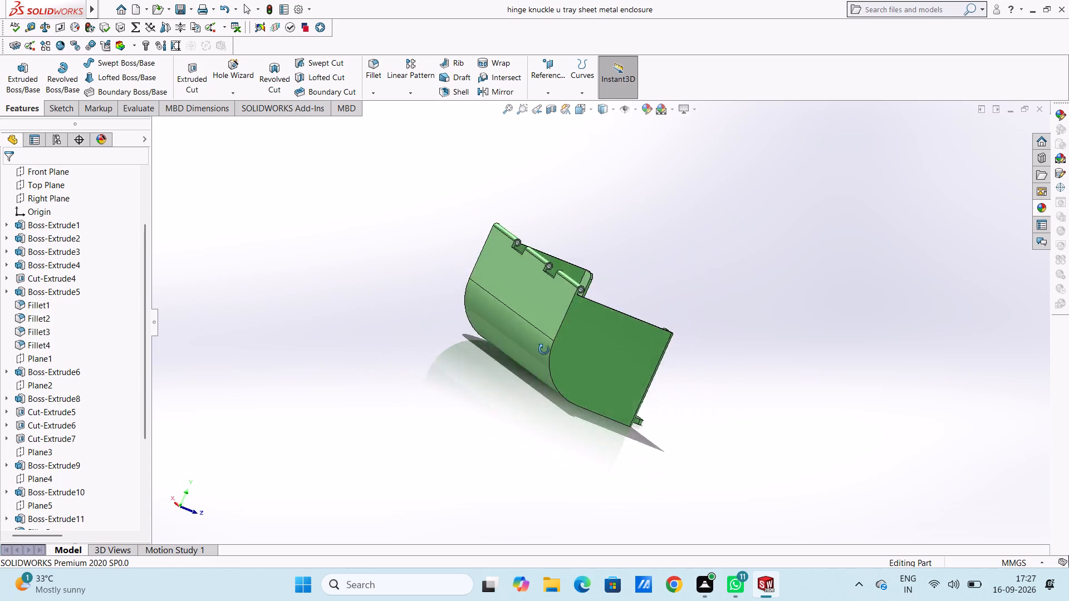
{"action": "middle_click_drag", "start_coordinate": [544, 349], "coordinate": [537, 299]}
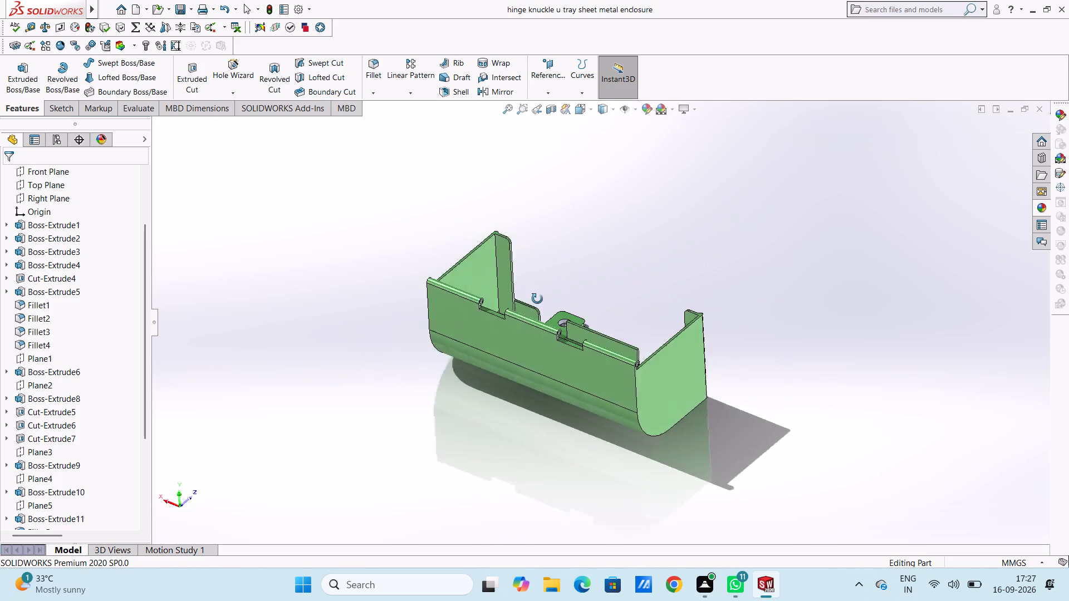
{"action": "middle_click_drag", "start_coordinate": [537, 299], "coordinate": [311, 387]}
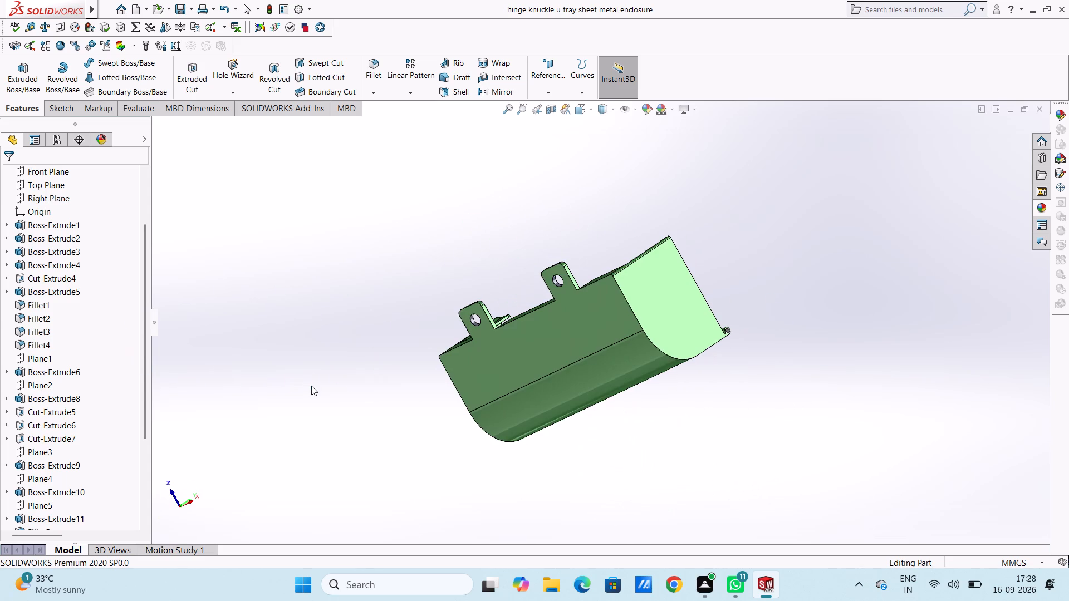
{"action": "middle_click_drag", "start_coordinate": [369, 224], "coordinate": [660, 248]}
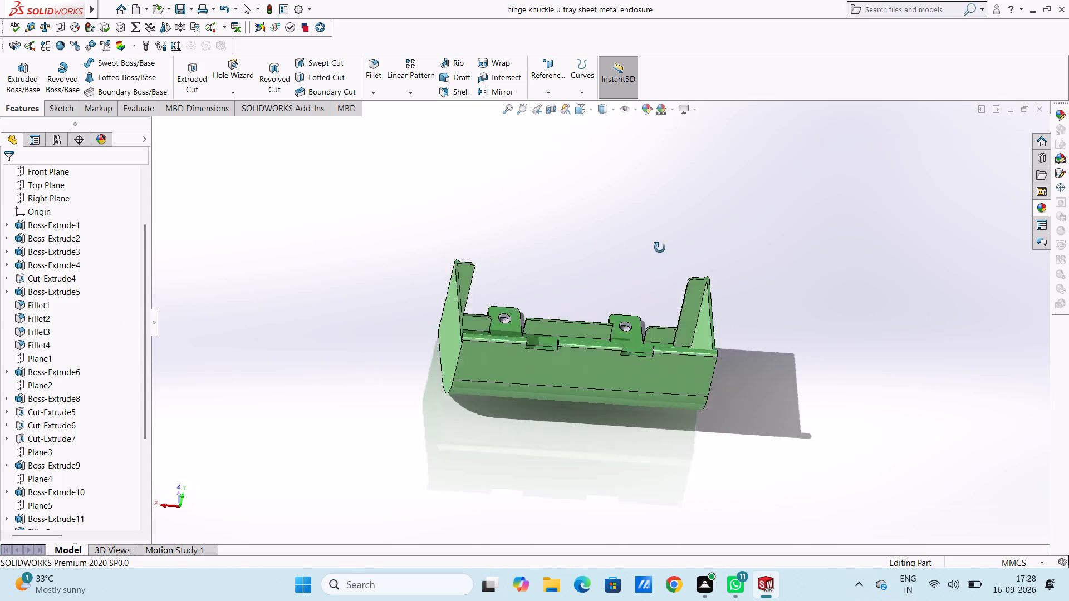
{"action": "middle_click_drag", "start_coordinate": [660, 248], "coordinate": [796, 260]}
{"action": "middle_click_drag", "start_coordinate": [317, 264], "coordinate": [350, 361]}
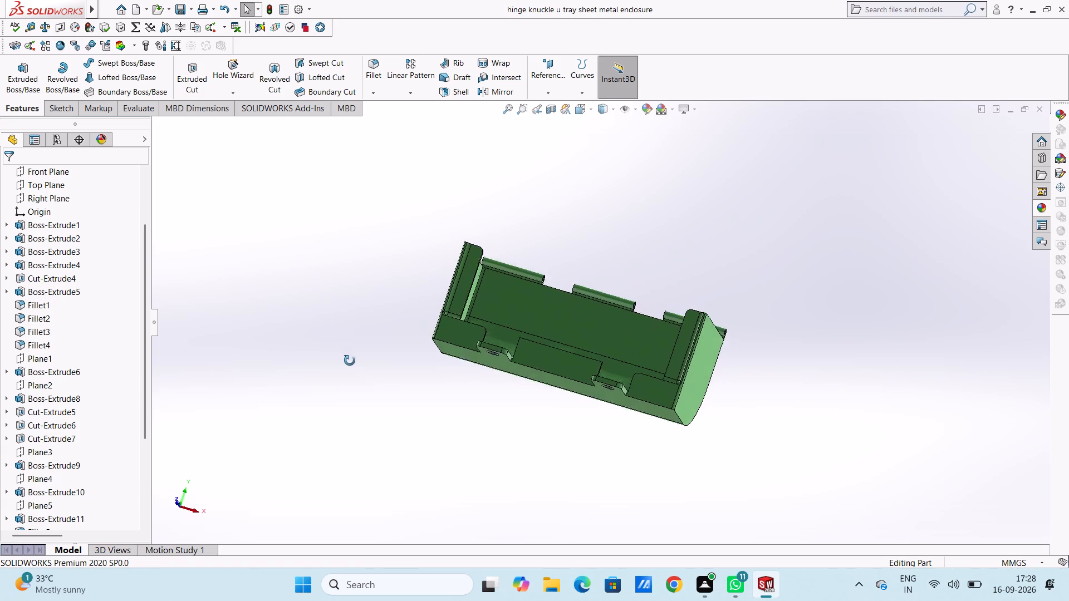
{"action": "middle_click_drag", "start_coordinate": [350, 361], "coordinate": [283, 441]}
{"action": "middle_click_drag", "start_coordinate": [375, 111], "coordinate": [418, 181]}
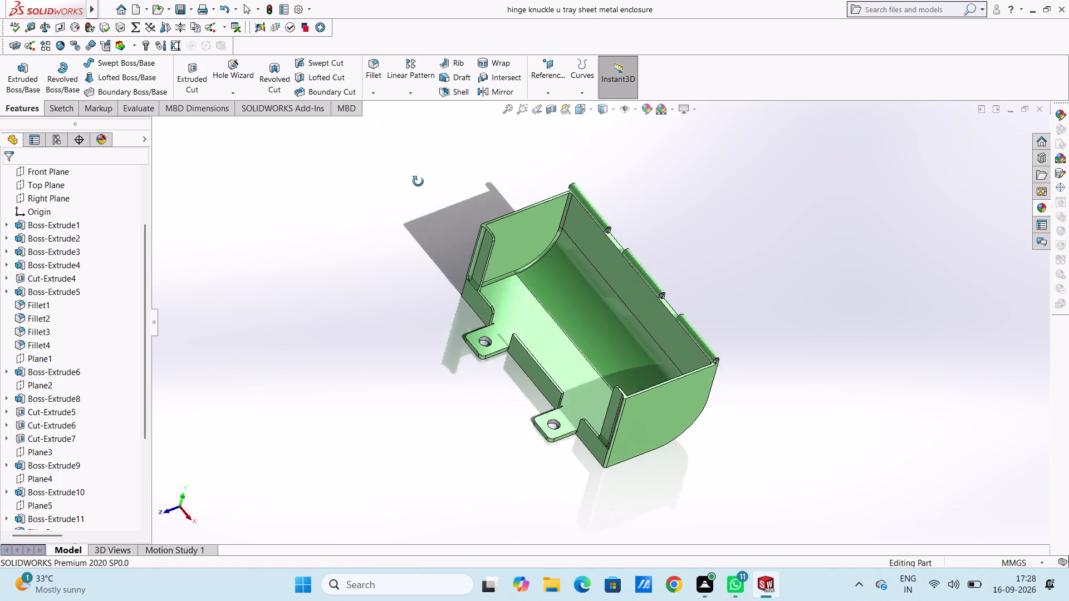
{"action": "middle_click_drag", "start_coordinate": [418, 181], "coordinate": [748, 279]}
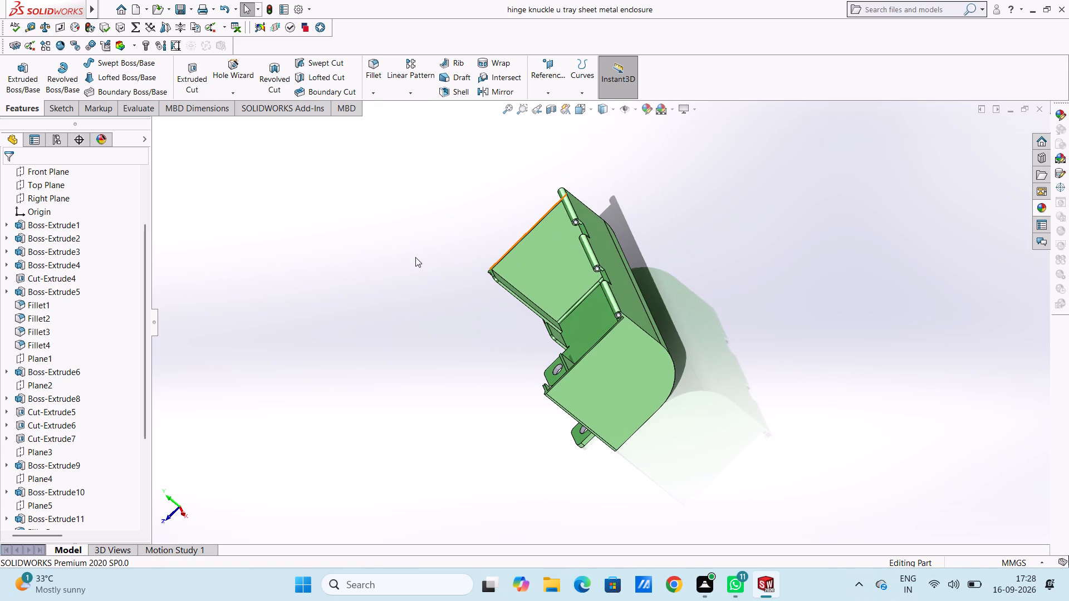
{"action": "middle_click_drag", "start_coordinate": [378, 249], "coordinate": [243, 256]}
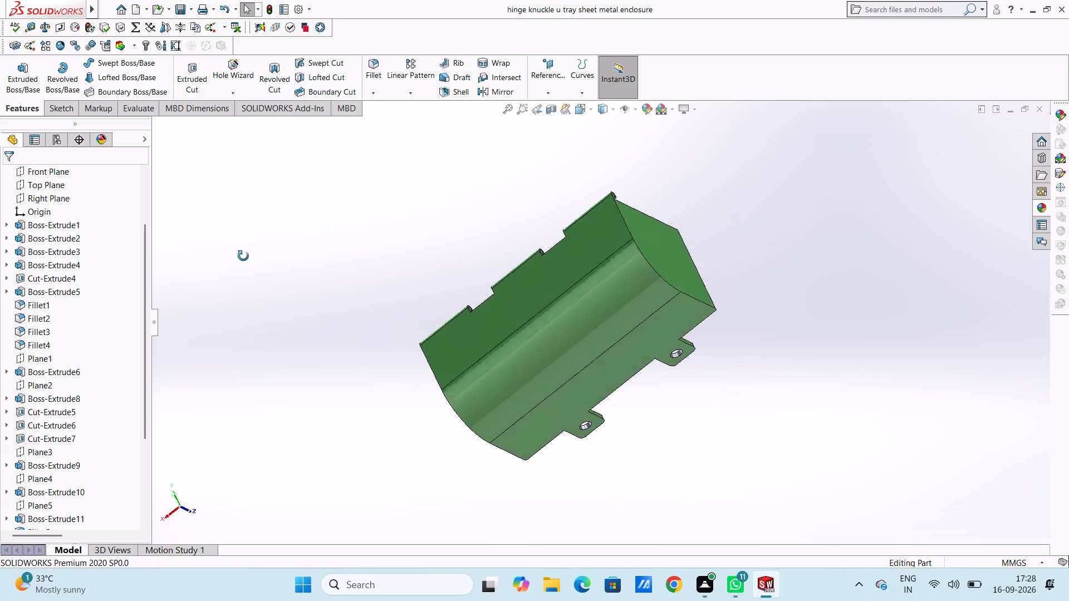
{"action": "middle_click_drag", "start_coordinate": [243, 256], "coordinate": [435, 331]}
{"action": "middle_click_drag", "start_coordinate": [462, 326], "coordinate": [763, 316]}
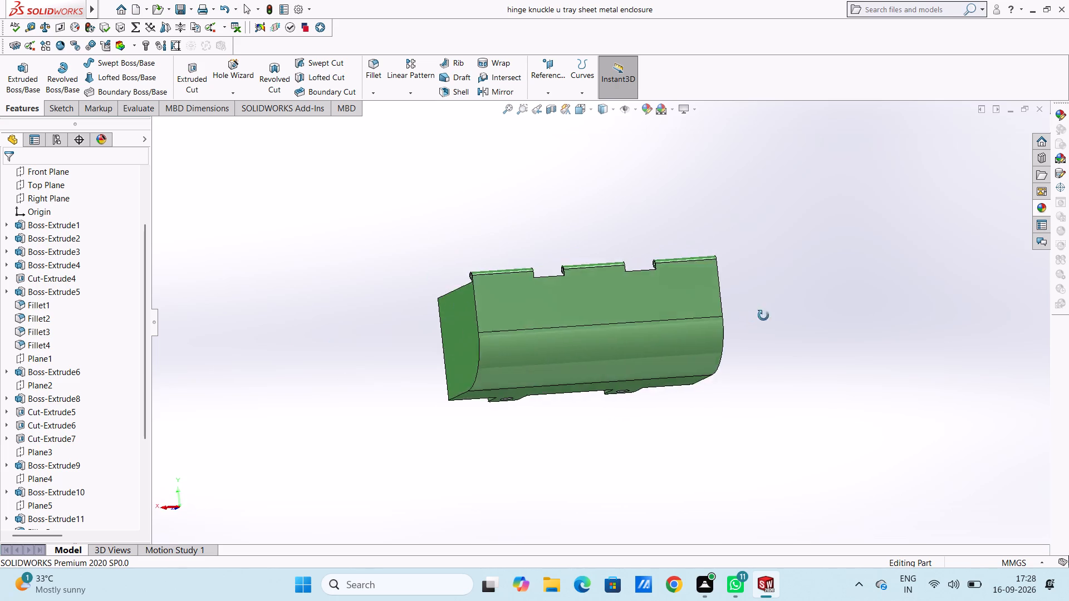
{"action": "middle_click_drag", "start_coordinate": [763, 316], "coordinate": [875, 307]}
{"action": "middle_click_drag", "start_coordinate": [307, 255], "coordinate": [327, 265]}
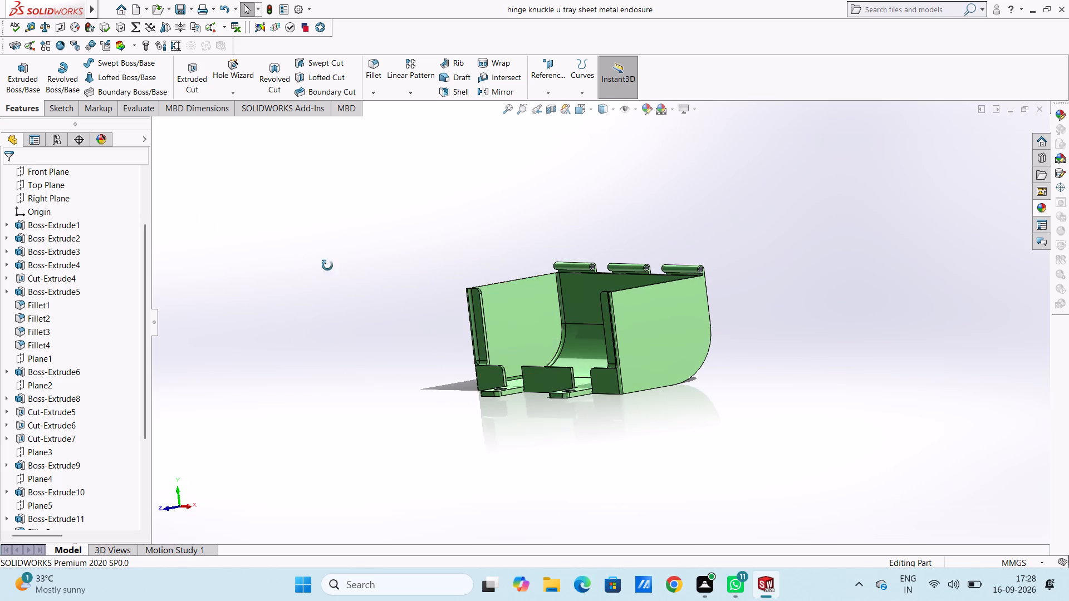
{"action": "middle_click_drag", "start_coordinate": [327, 265], "coordinate": [414, 279]}
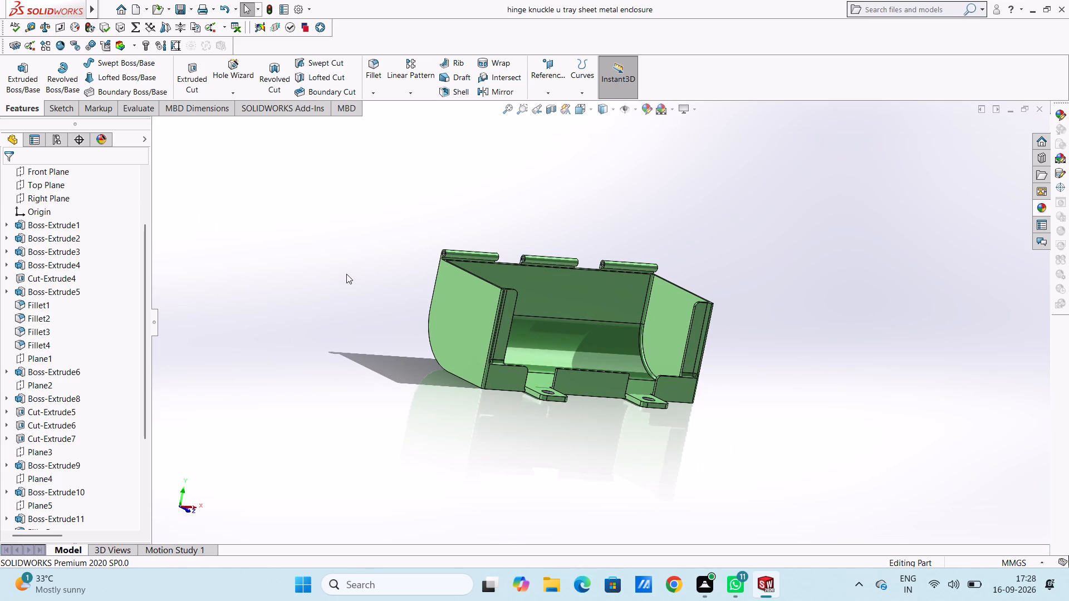
Save the isometric view of the enclosure as an Adobe Portable Document Format (PDF) file under the same name.
{"action": "key", "text": "ctrl+7"}
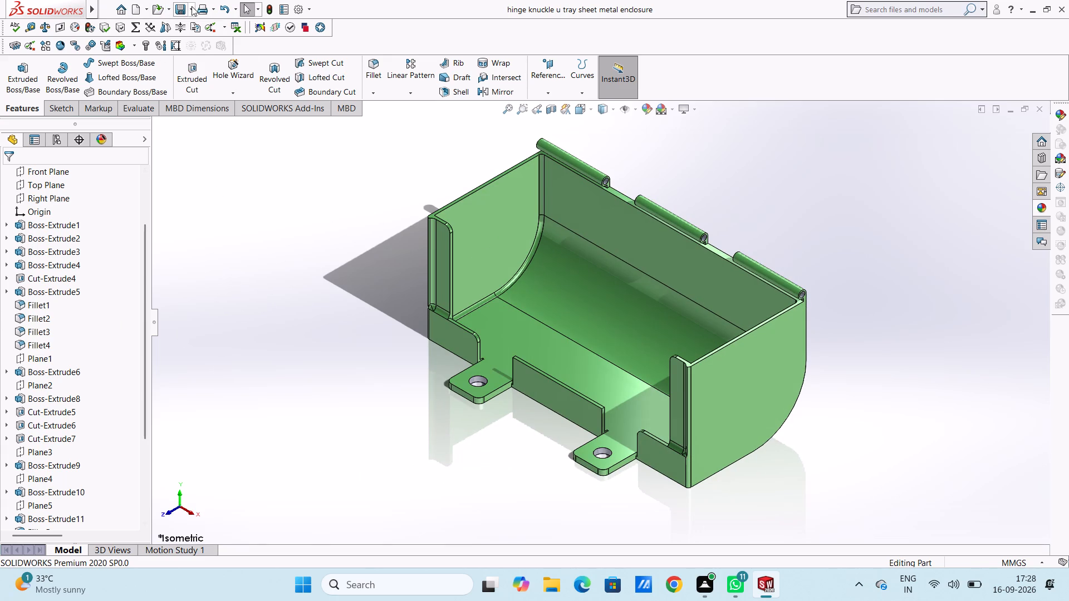
{"action": "left_click", "coordinate": [192, 6]}
{"action": "left_click", "coordinate": [201, 40]}
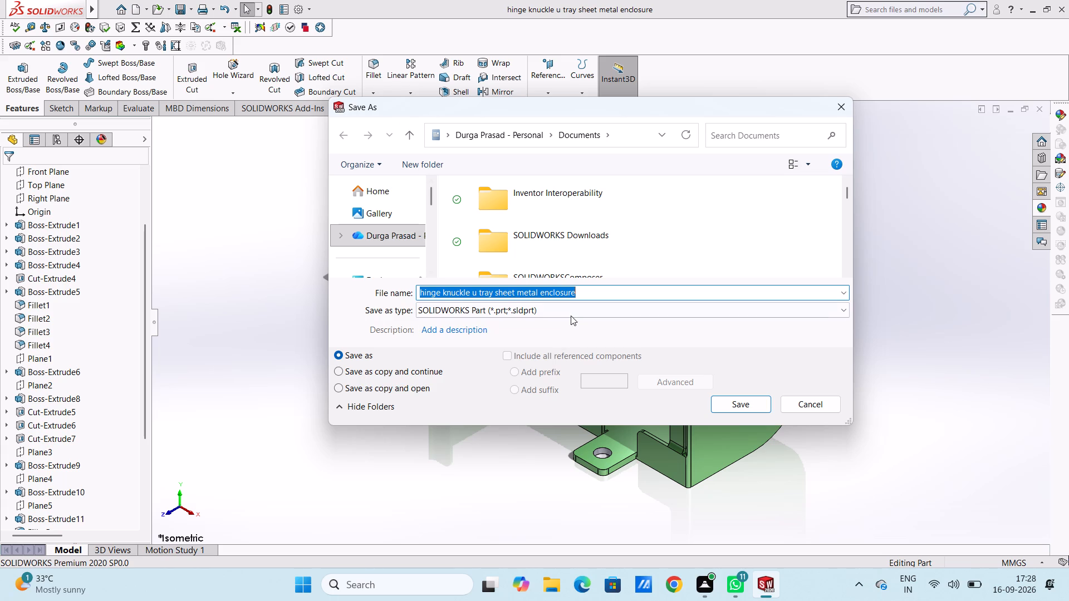
{"action": "left_click", "coordinate": [573, 310]}
{"action": "left_click", "coordinate": [554, 79]}
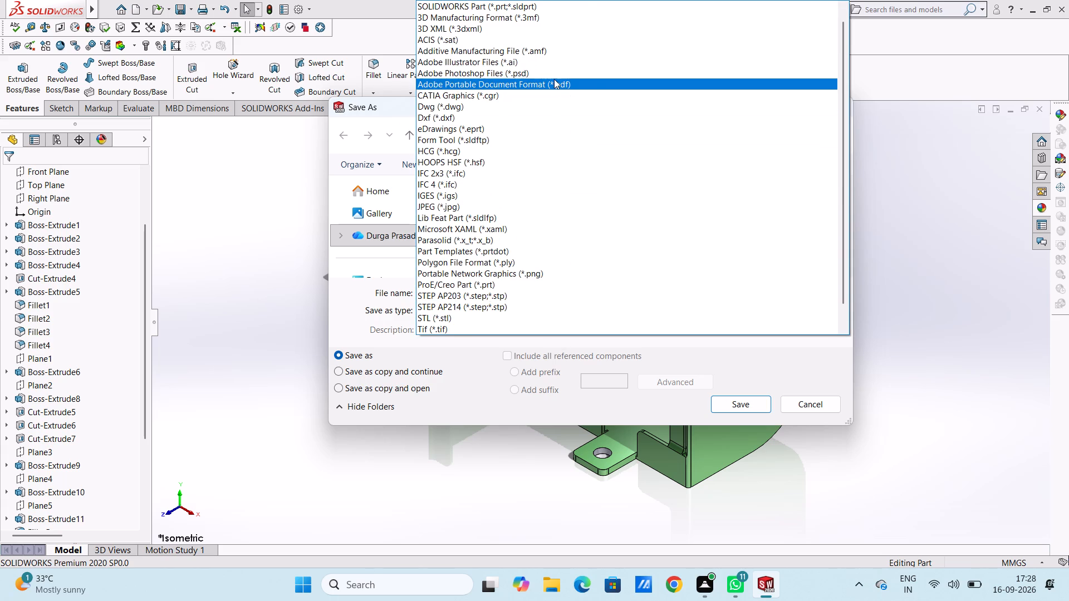
{"action": "left_click", "coordinate": [738, 431]}
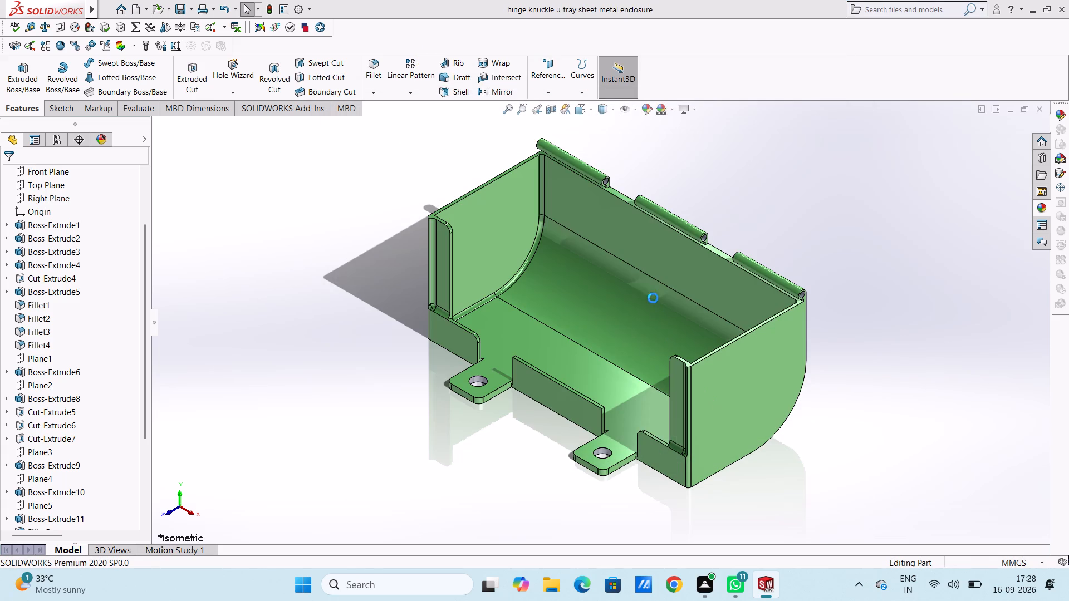
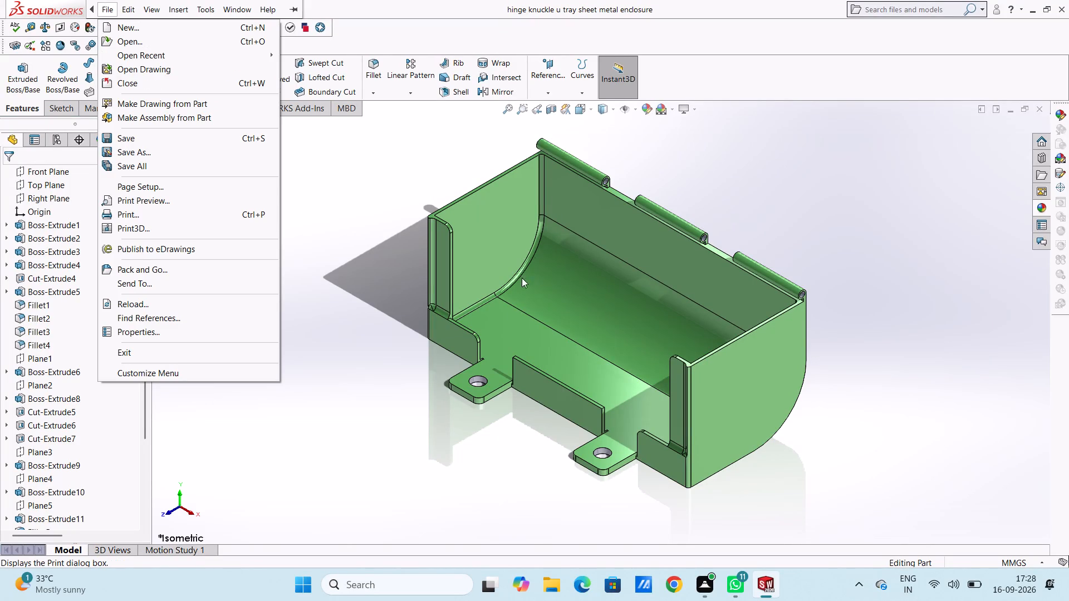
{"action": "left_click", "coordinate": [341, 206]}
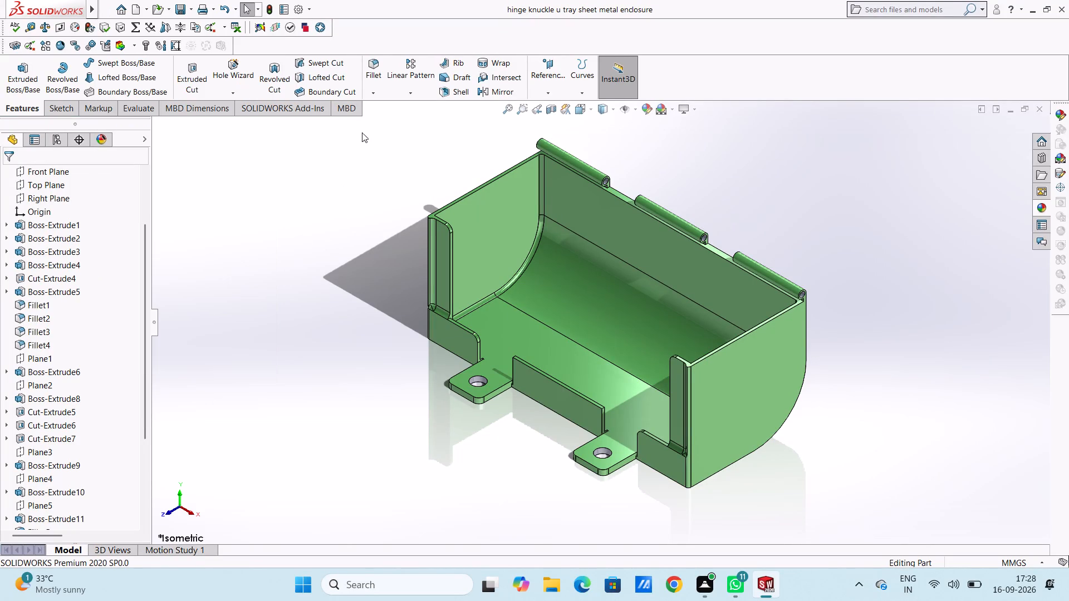
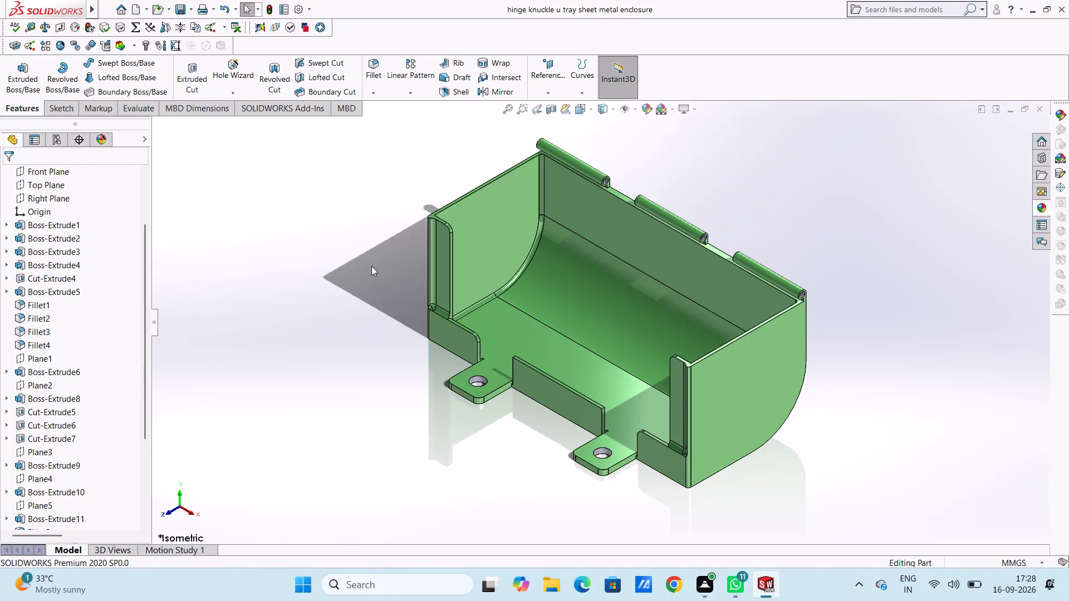
Examine the enclosure's open front, end walls, hinge knuckles and curved back from several angles, ending in the isometric view.
{"action": "middle_click_drag", "start_coordinate": [388, 249], "coordinate": [385, 249]}
{"action": "middle_click_drag", "start_coordinate": [385, 249], "coordinate": [14, 295]}
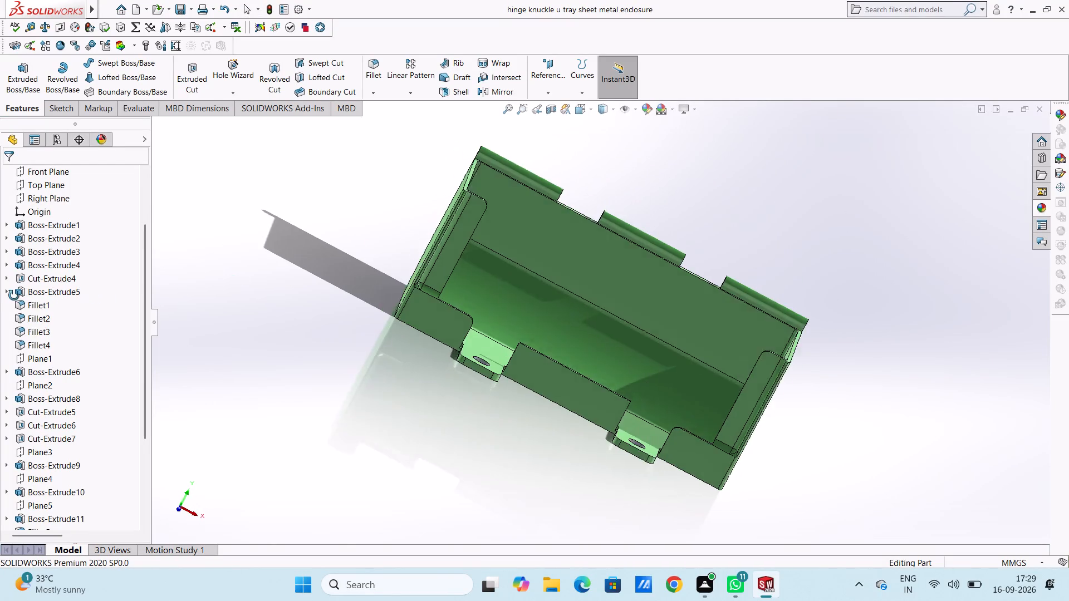
{"action": "middle_click_drag", "start_coordinate": [14, 295], "coordinate": [397, 339]}
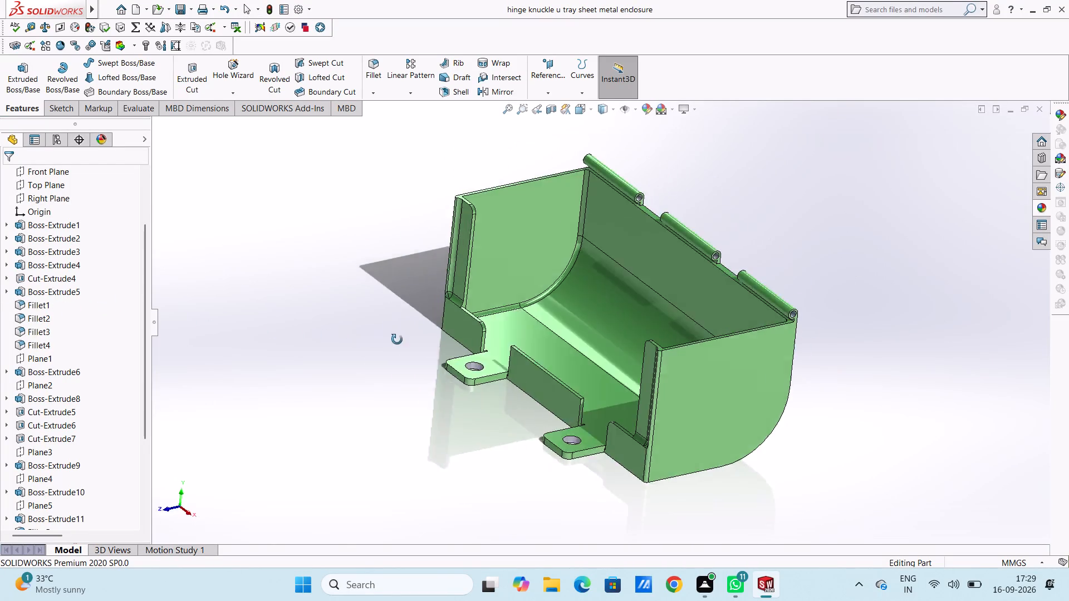
{"action": "middle_click_drag", "start_coordinate": [397, 339], "coordinate": [384, 348]}
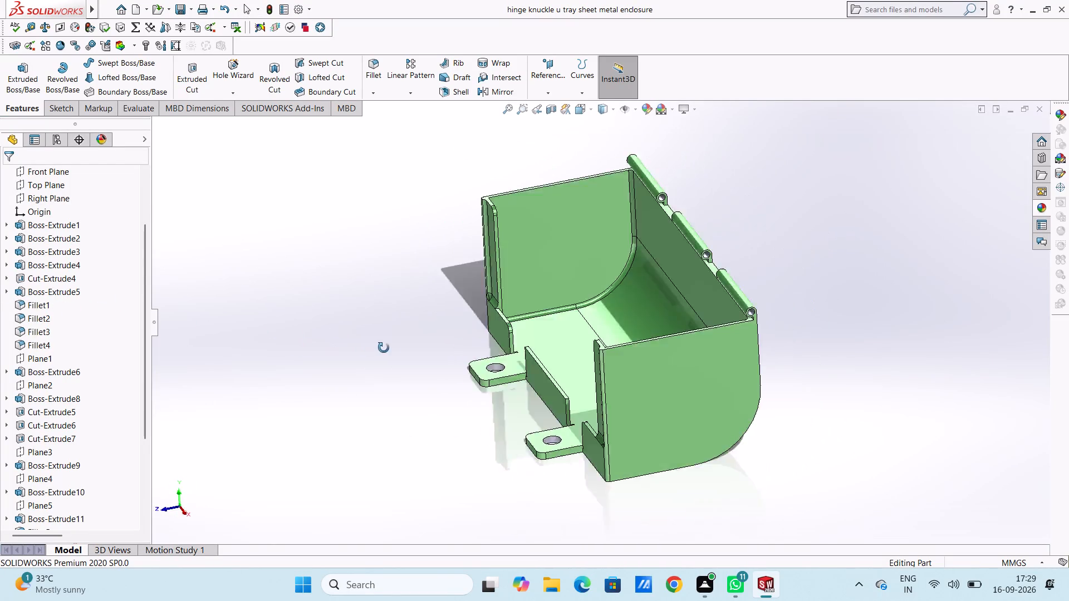
{"action": "middle_click_drag", "start_coordinate": [384, 348], "coordinate": [470, 337]}
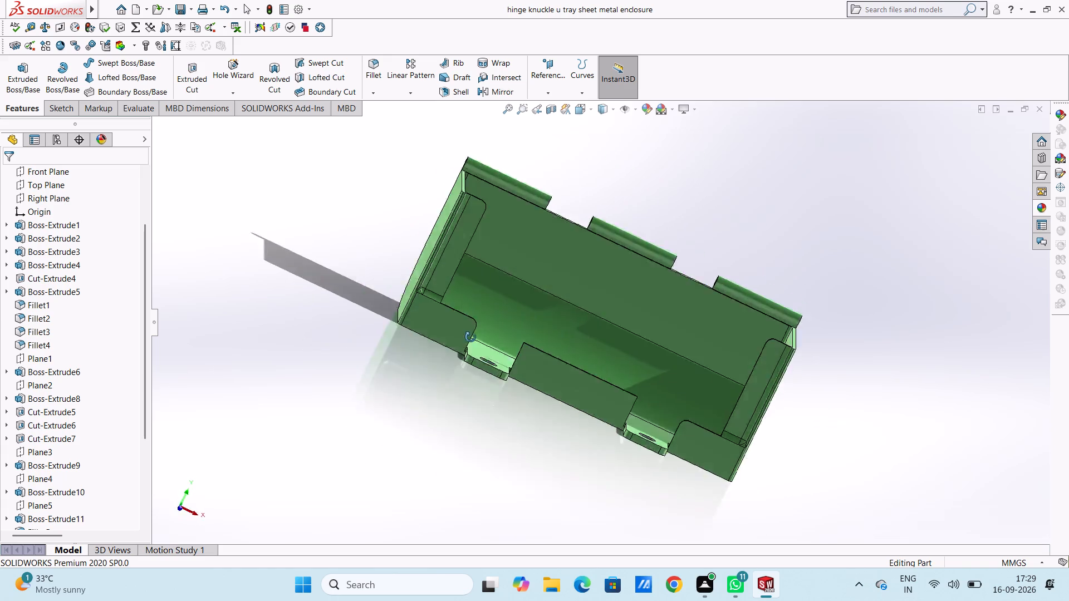
{"action": "middle_click_drag", "start_coordinate": [470, 337], "coordinate": [394, 357]}
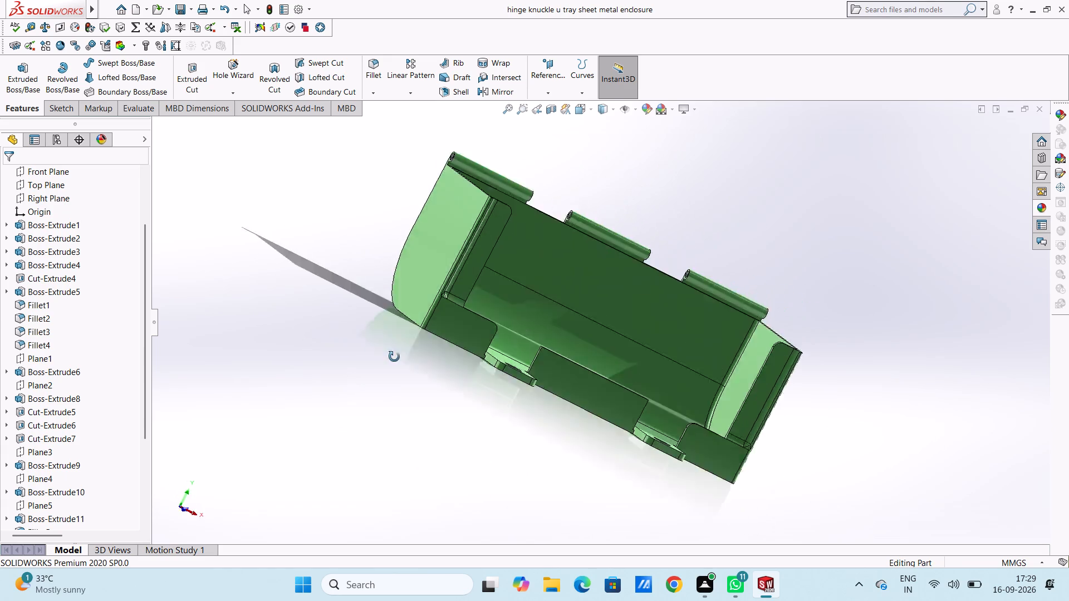
{"action": "middle_click_drag", "start_coordinate": [394, 357], "coordinate": [485, 359]}
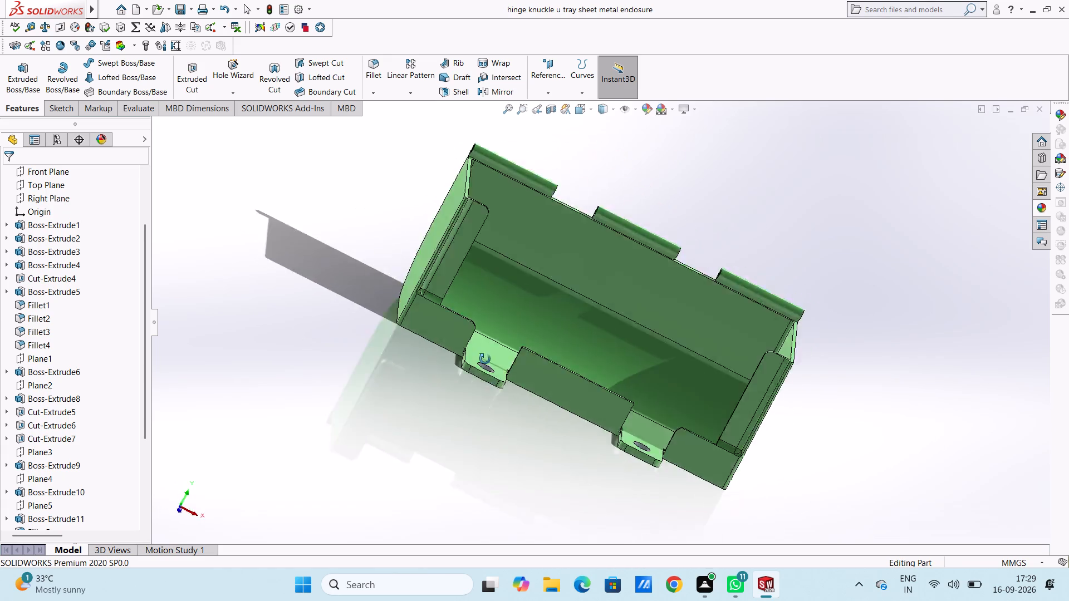
{"action": "middle_click_drag", "start_coordinate": [485, 359], "coordinate": [850, 315]}
{"action": "middle_click_drag", "start_coordinate": [881, 309], "coordinate": [711, 309]}
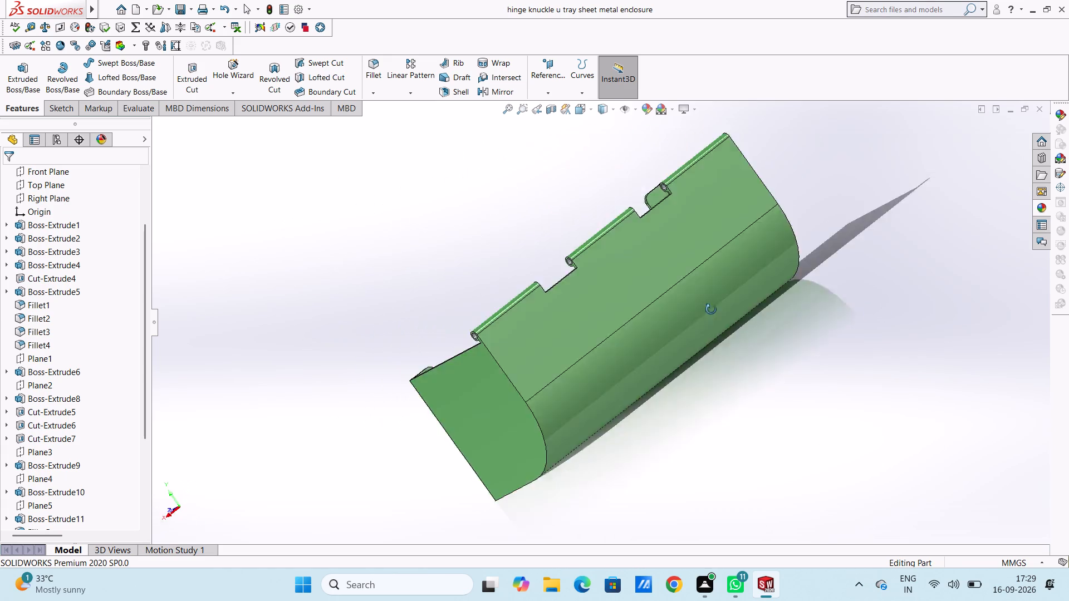
{"action": "middle_click_drag", "start_coordinate": [711, 309], "coordinate": [491, 330]}
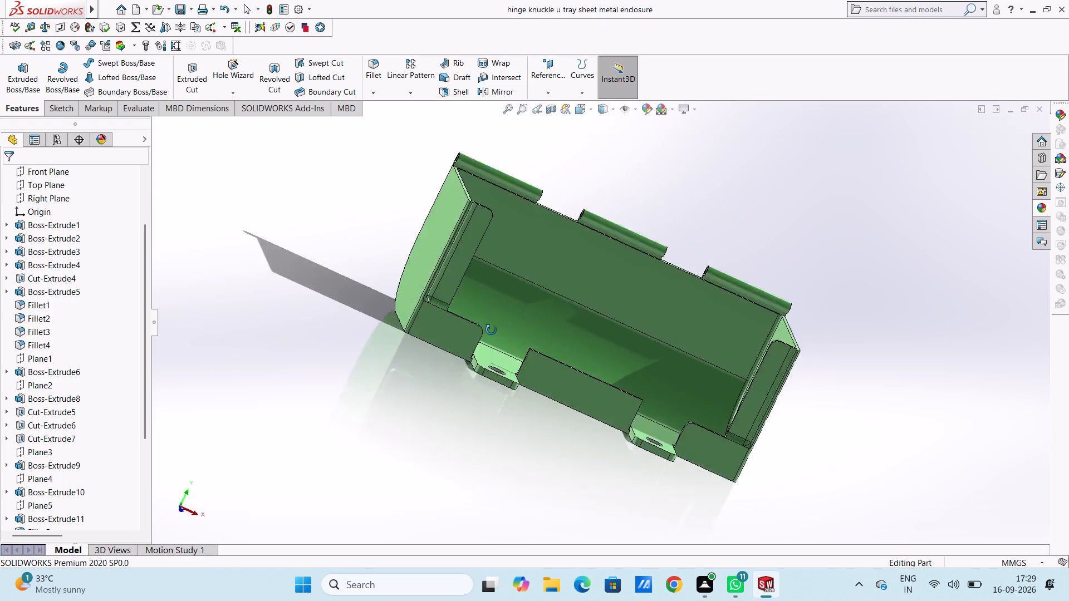
{"action": "middle_click_drag", "start_coordinate": [491, 330], "coordinate": [846, 318]}
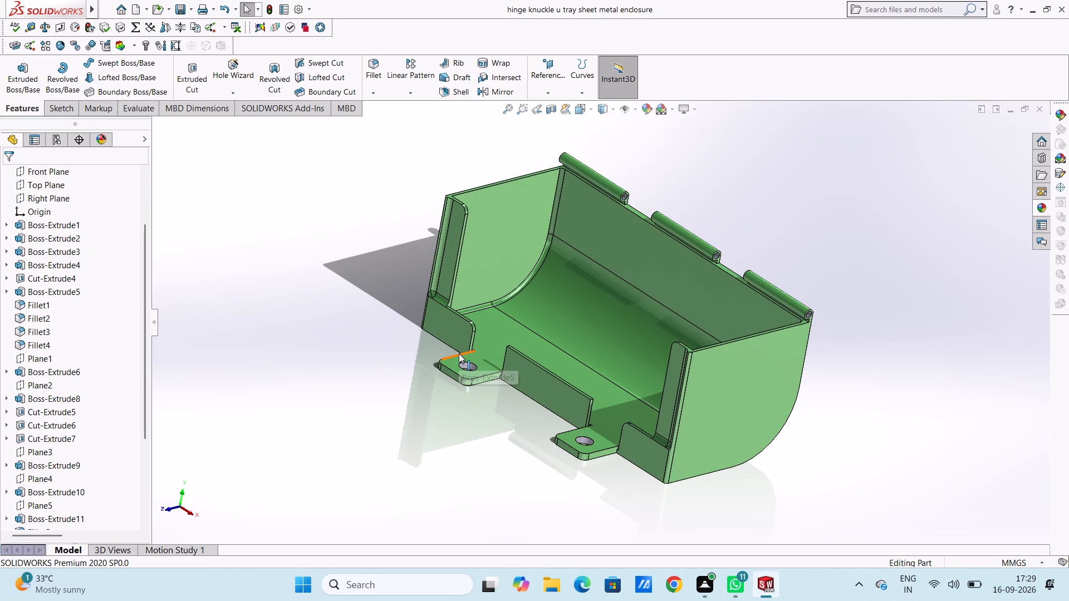
{"action": "key", "text": "ctrl+7"}
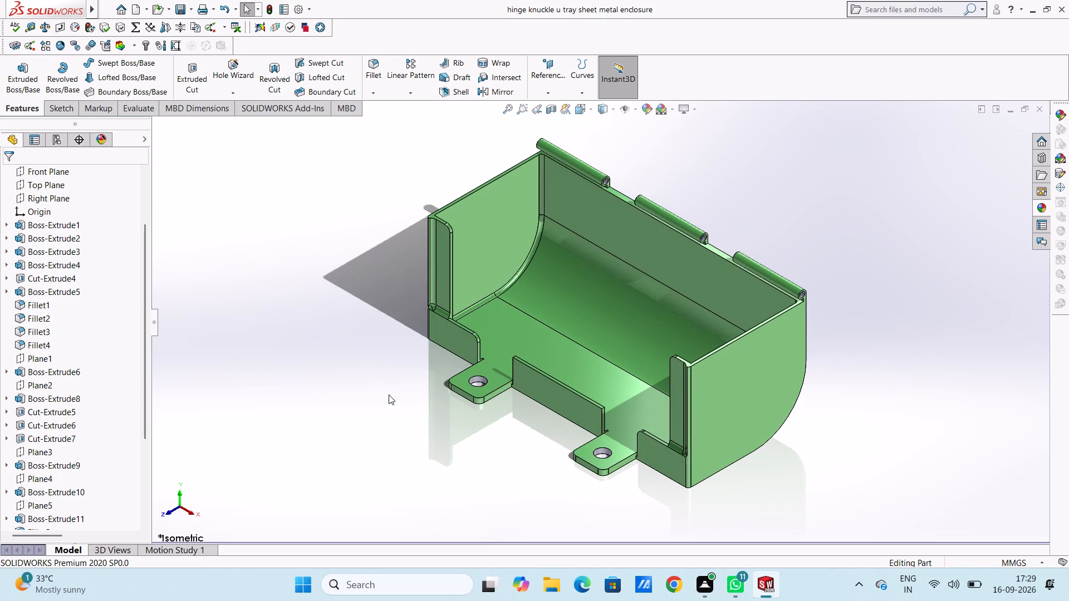
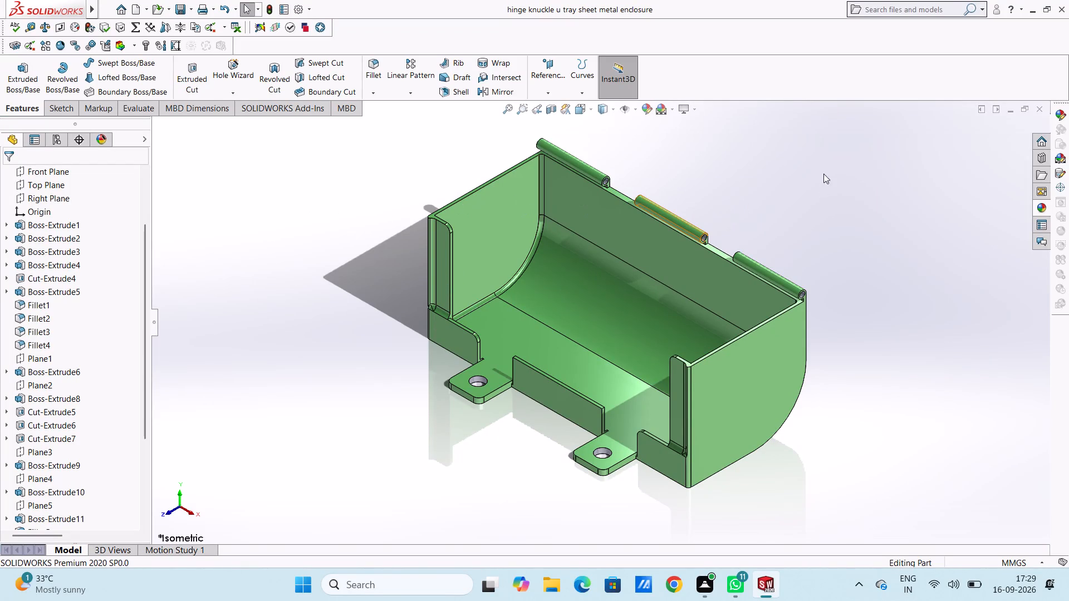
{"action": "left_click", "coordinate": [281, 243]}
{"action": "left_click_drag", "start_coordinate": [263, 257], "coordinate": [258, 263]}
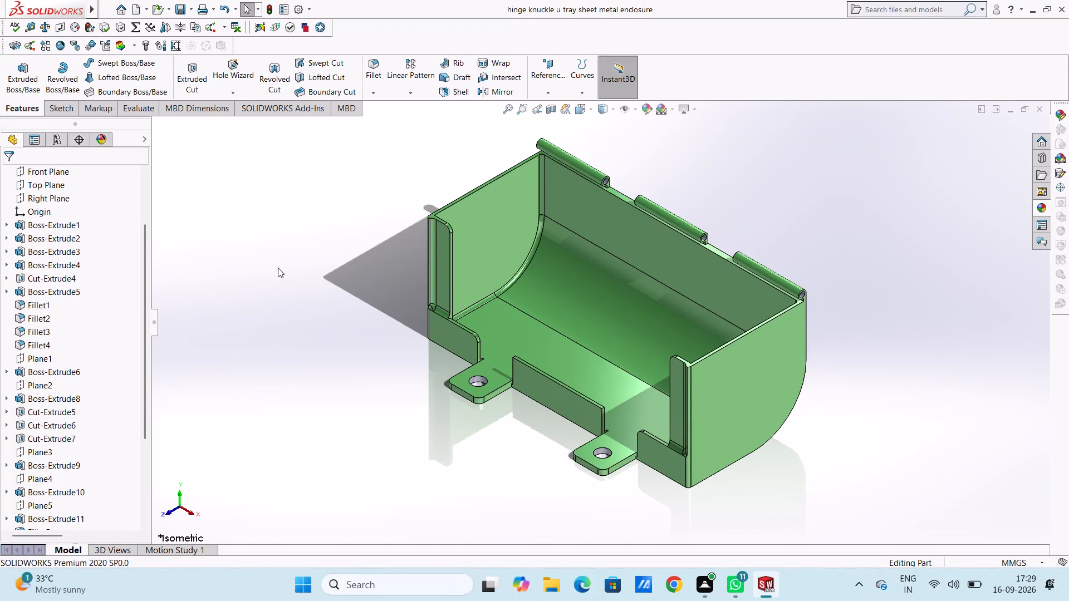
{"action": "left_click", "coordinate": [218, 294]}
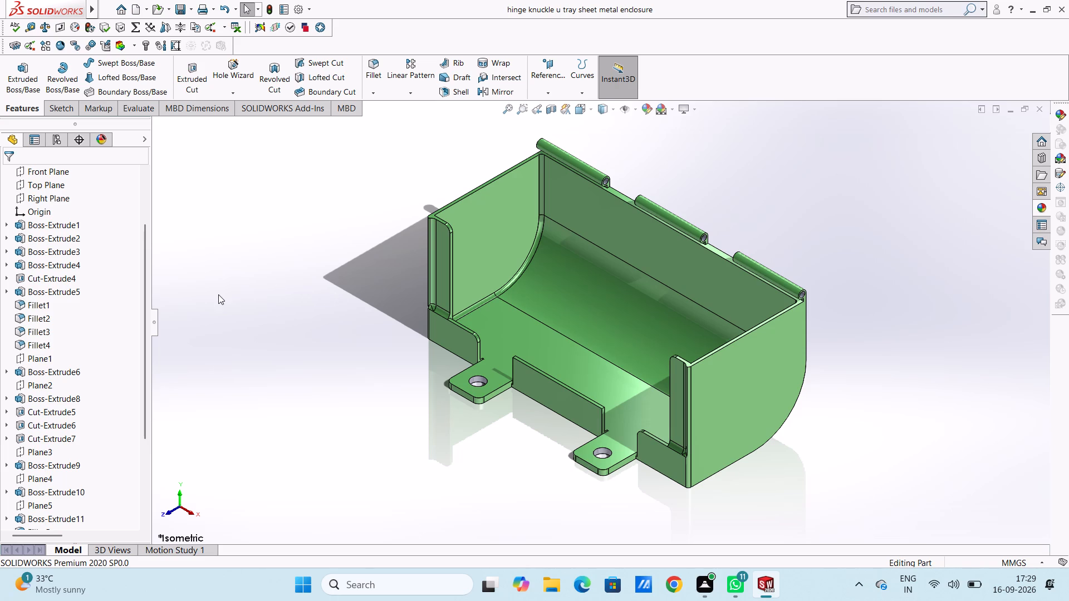